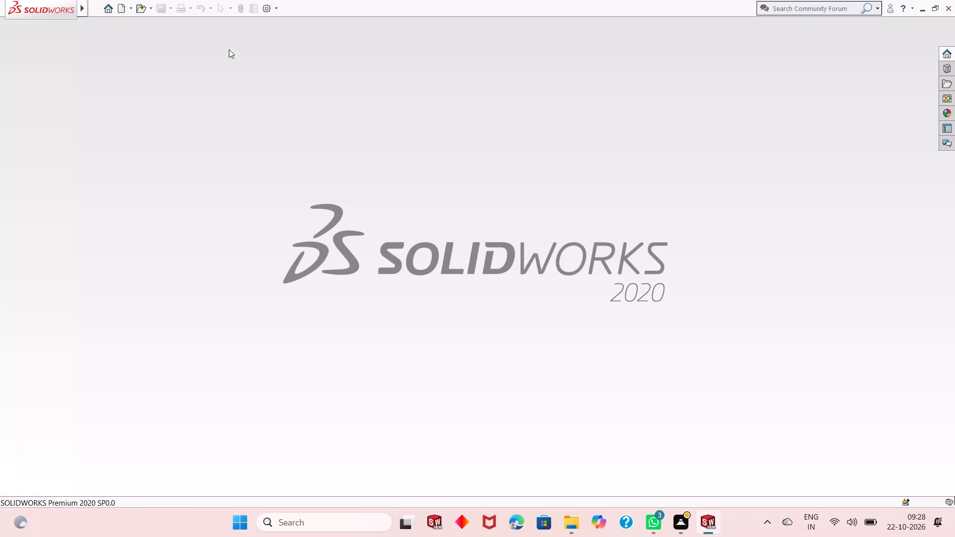
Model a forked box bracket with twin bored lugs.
Create a new part document.
left_click(119, 2)
double_click(236, 254)
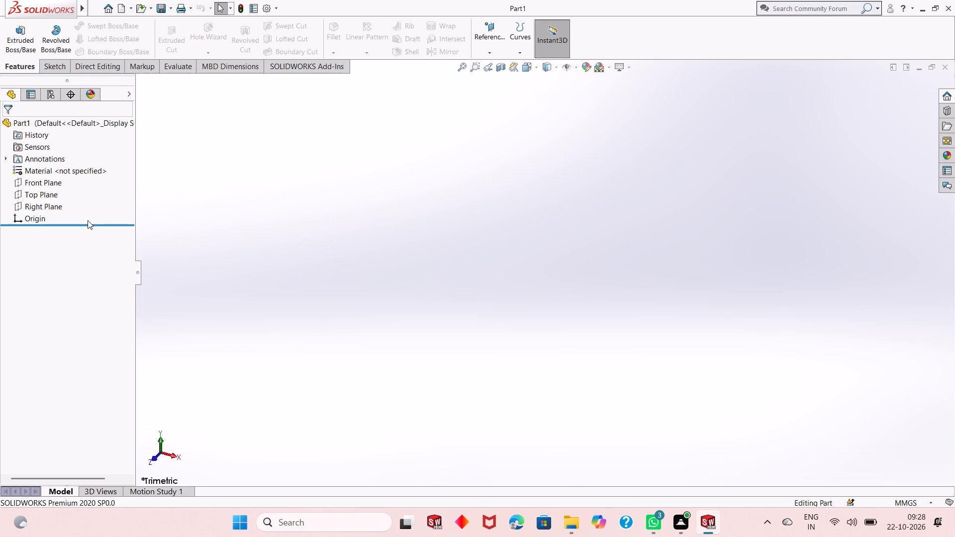
Sketch a center rectangle on the Top Plane, centred on the origin, about 137 mm wide and 85 mm high.
left_click(51, 200)
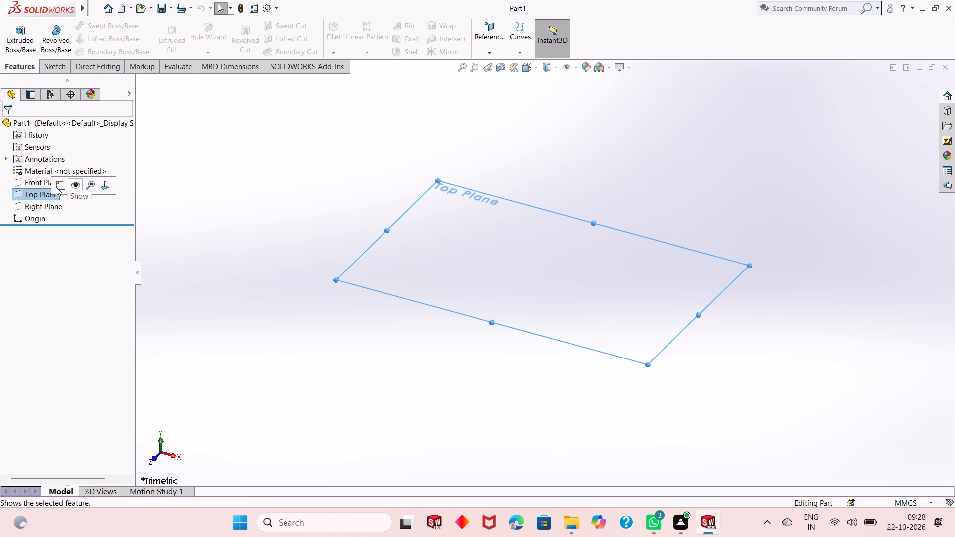
left_click(56, 187)
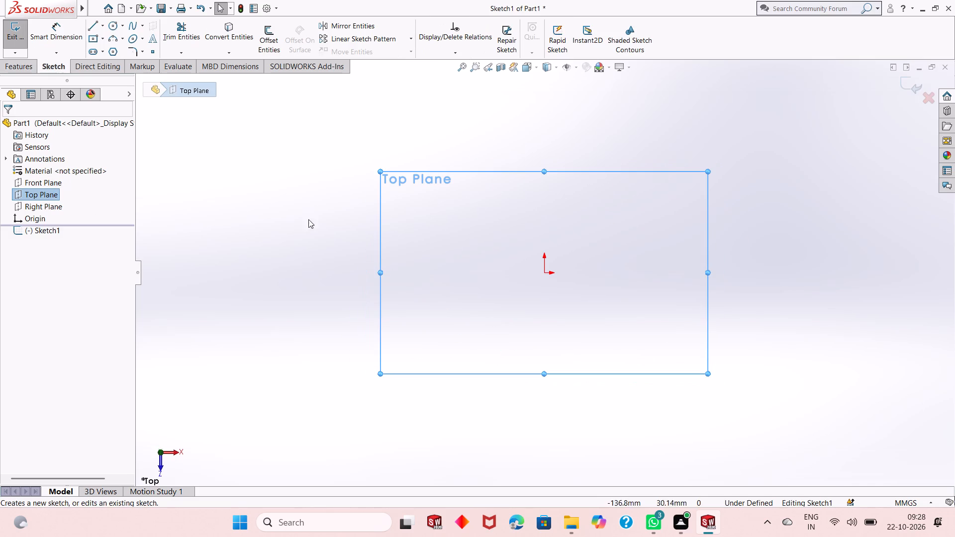
left_click(103, 36)
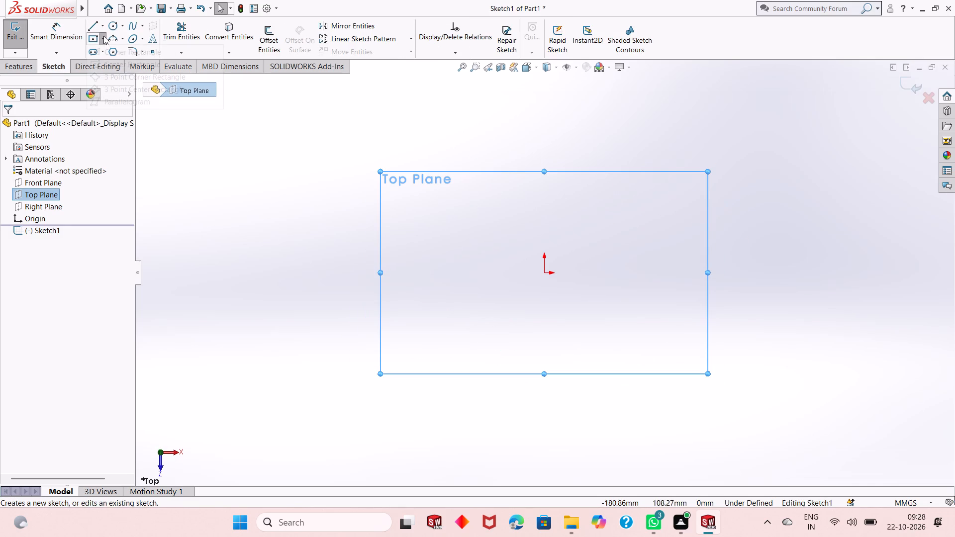
left_click(104, 62)
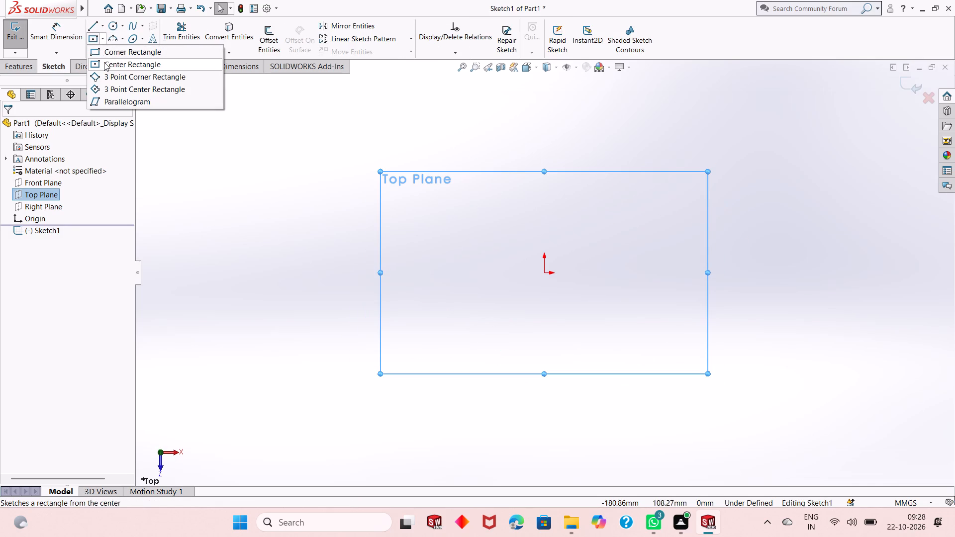
left_click(545, 272)
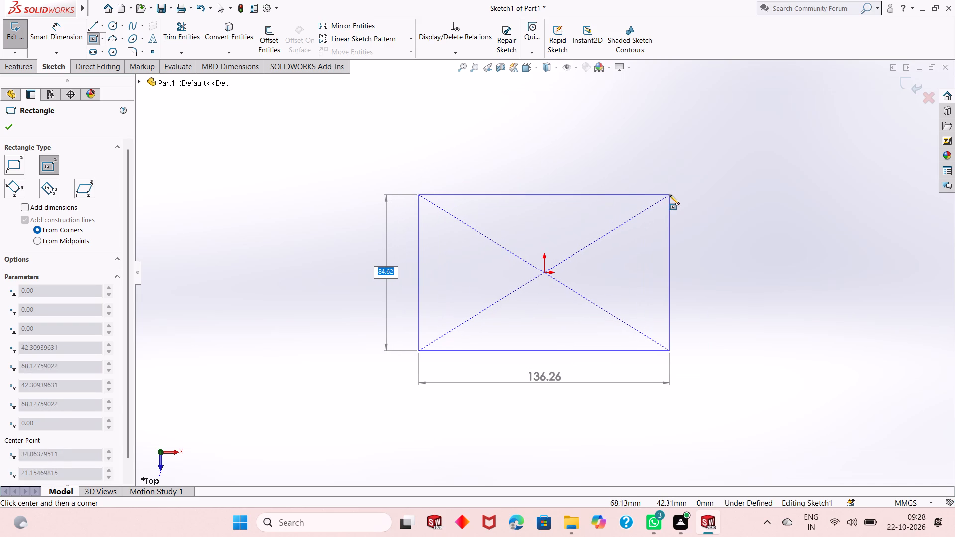
left_click(670, 195)
right_click(735, 166)
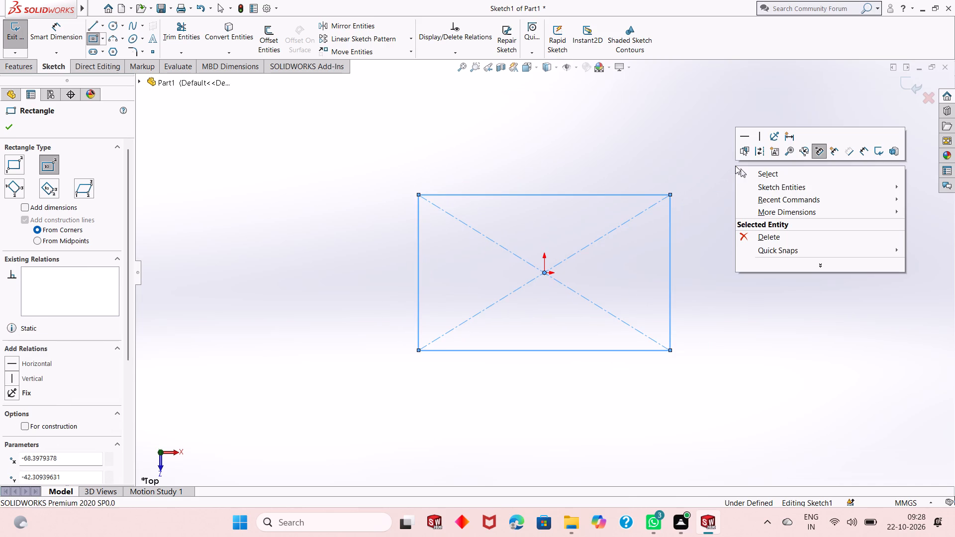
left_click(751, 178)
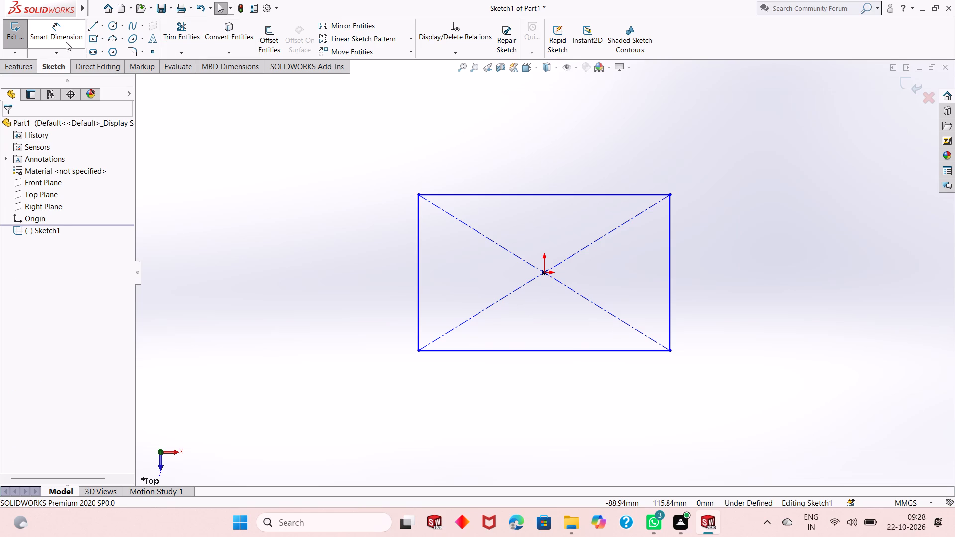
Dimension the rectangle with a 105 mm horizontal side and a 110 mm vertical side.
left_click(60, 39)
left_click(587, 353)
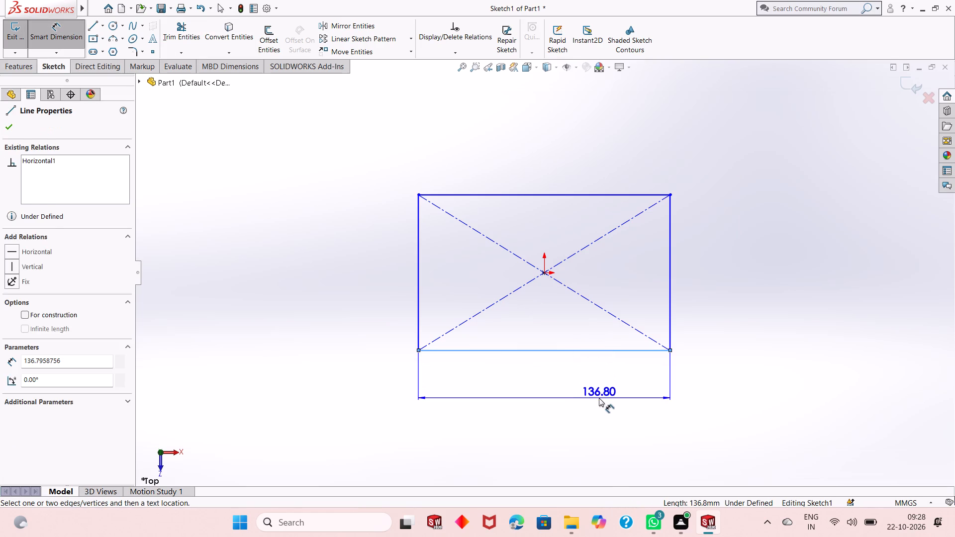
left_click(599, 399)
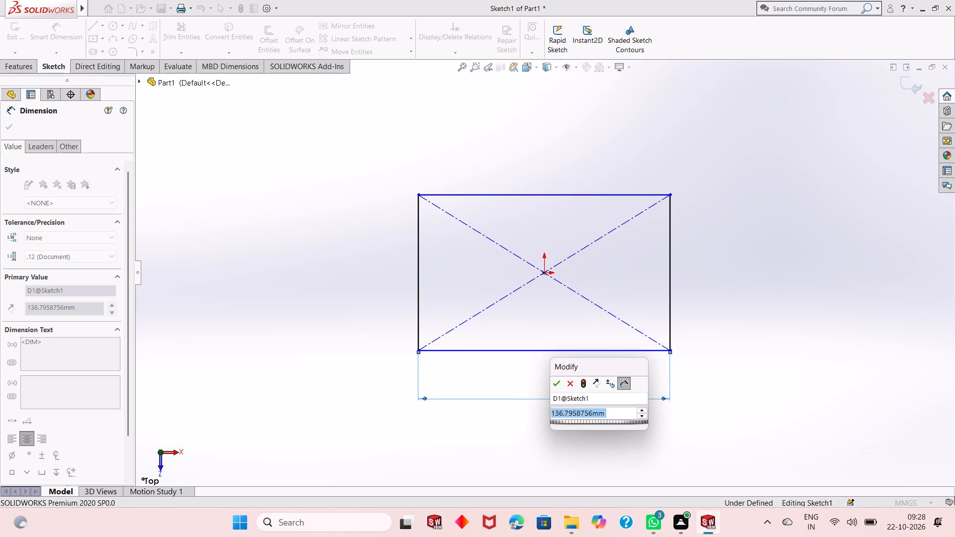
type("105")
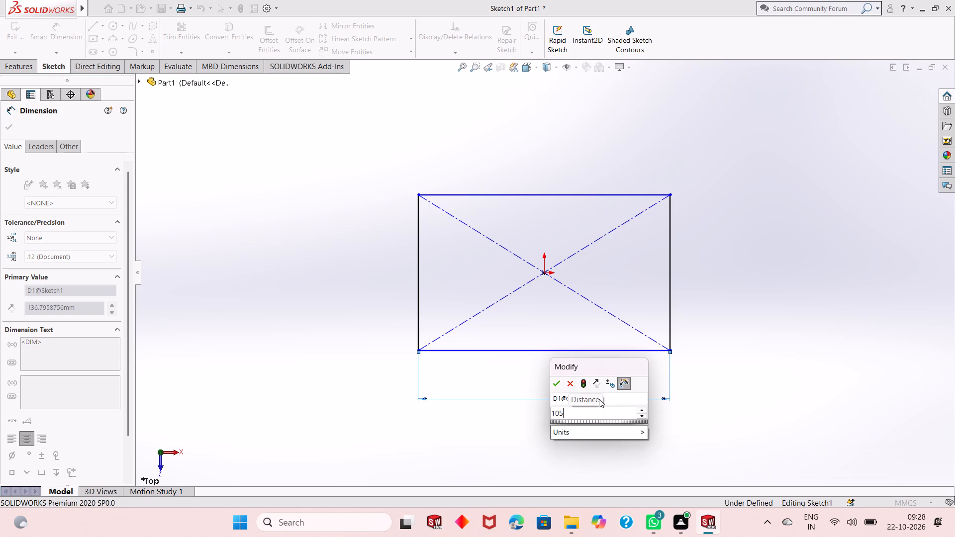
key("Return")
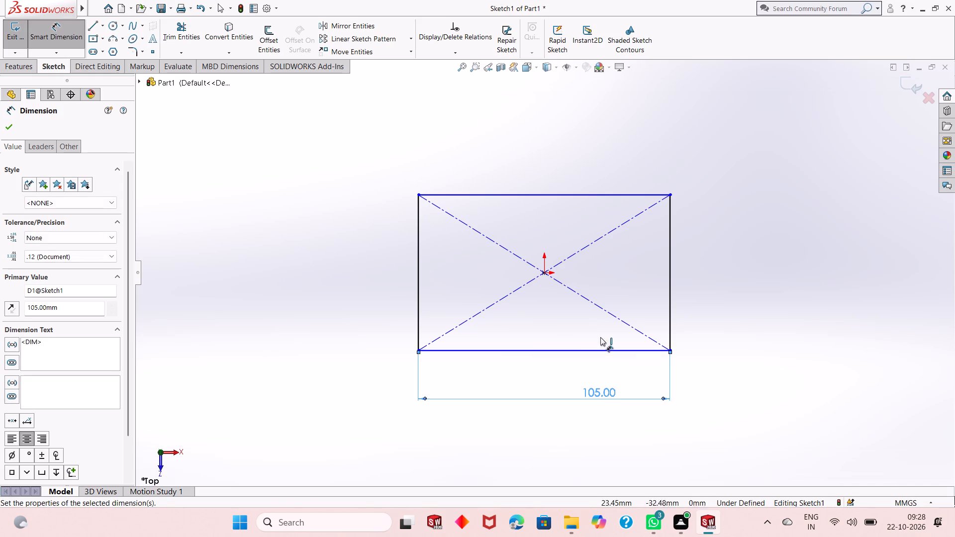
left_click(671, 250)
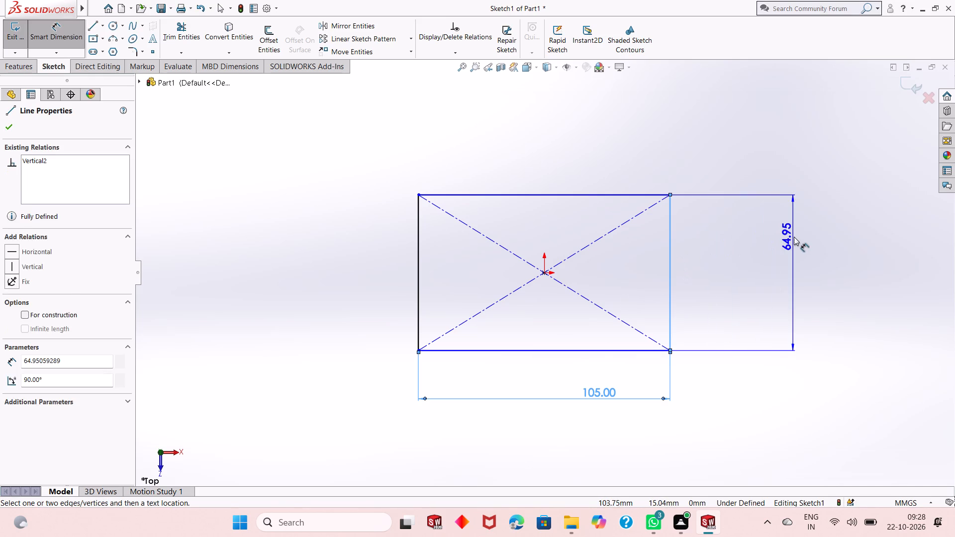
left_click(794, 237)
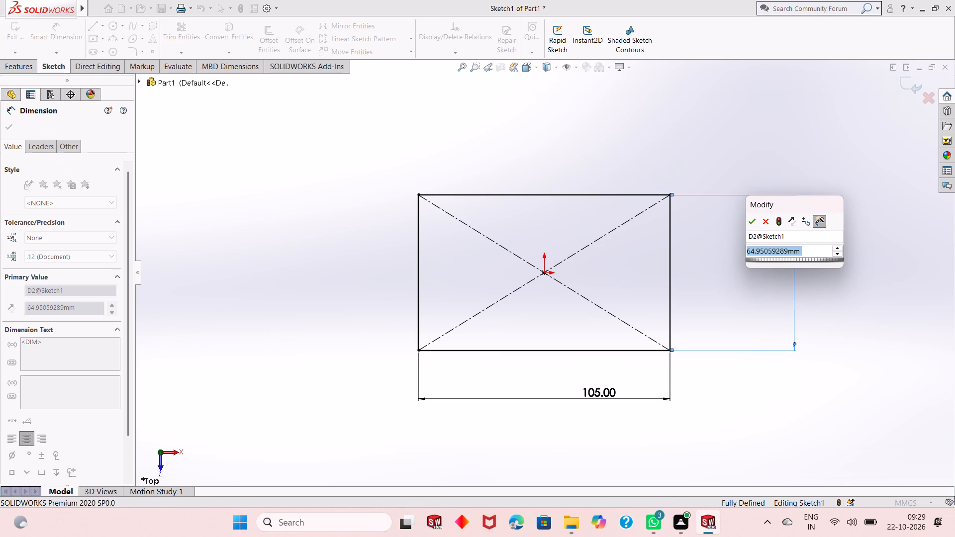
type("110")
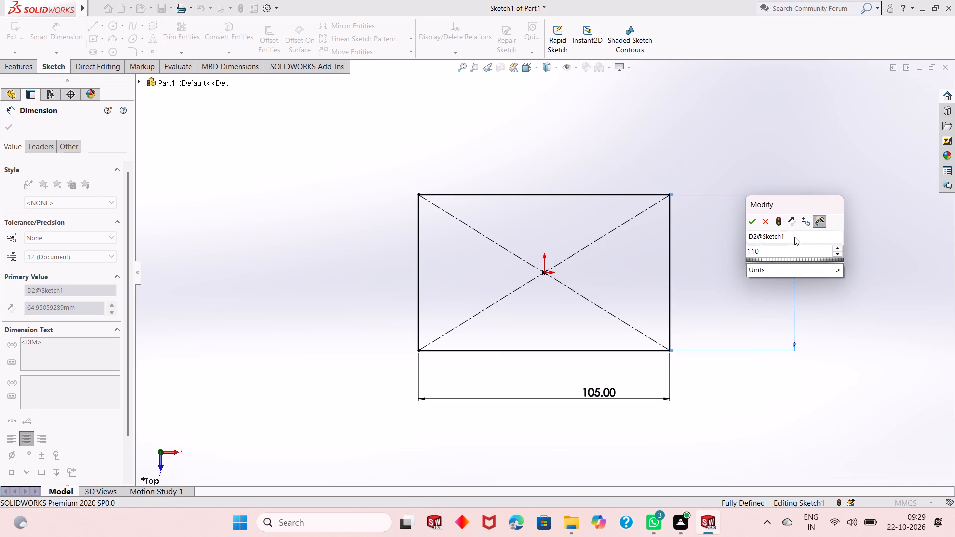
key("Return")
right_click(812, 213)
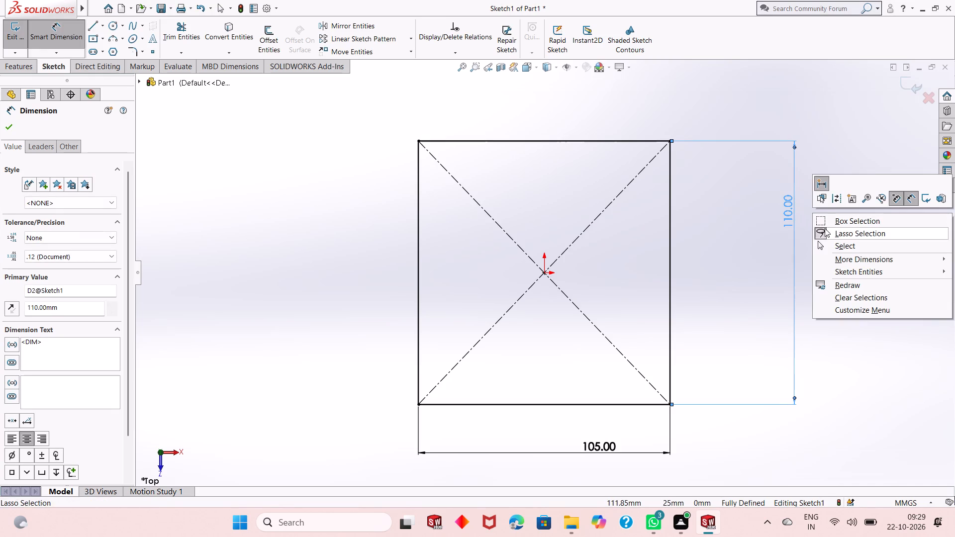
left_click(831, 240)
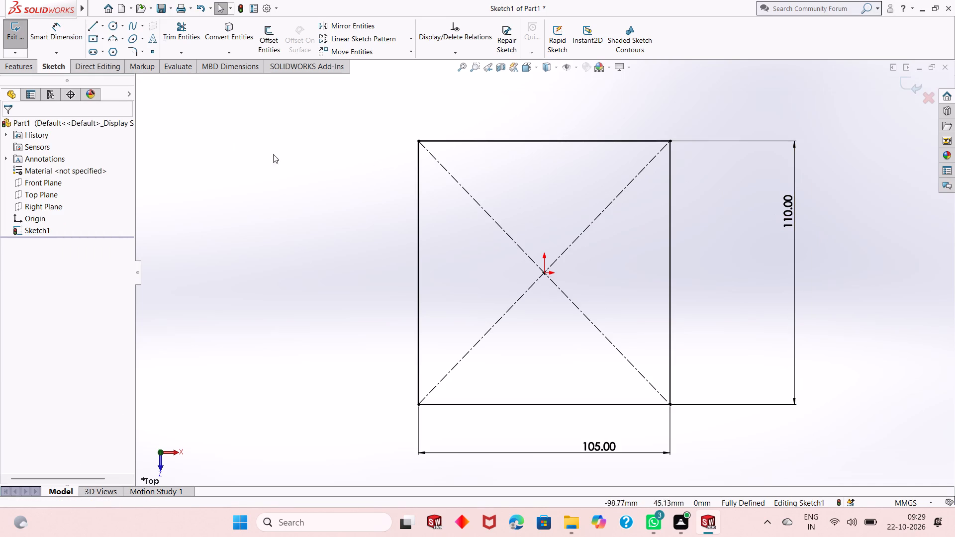
Extrude the rectangle upward from the sketch plane as a blind boss with a depth of 69 mm.
left_click(11, 70)
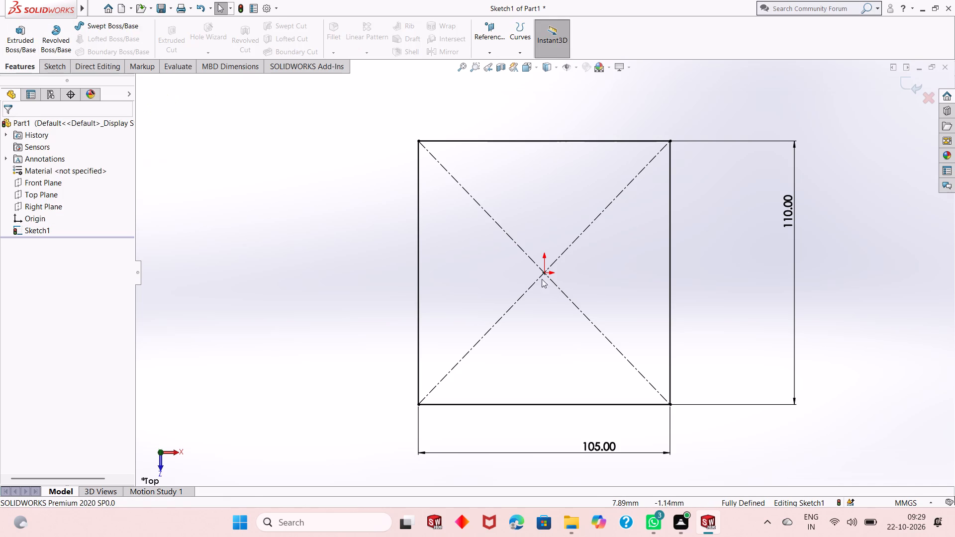
scroll(527, 283, "up", 1)
scroll(586, 285, "down", 1)
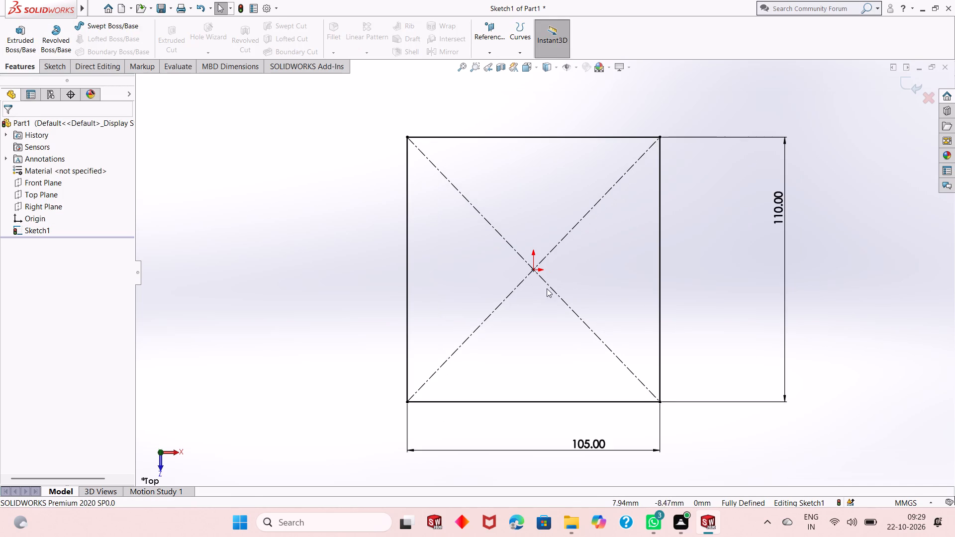
scroll(537, 276, "down", 9)
scroll(537, 276, "up", 7)
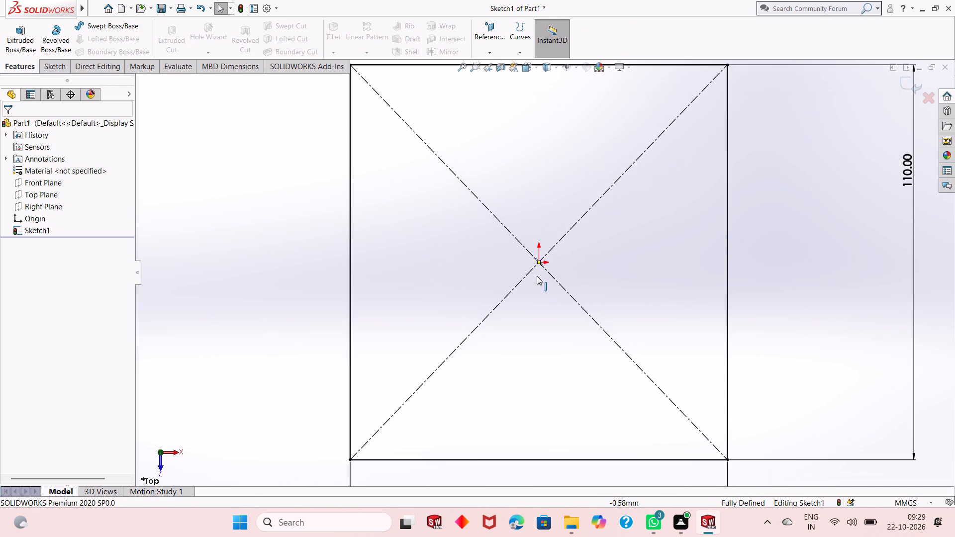
scroll(537, 276, "up", 3)
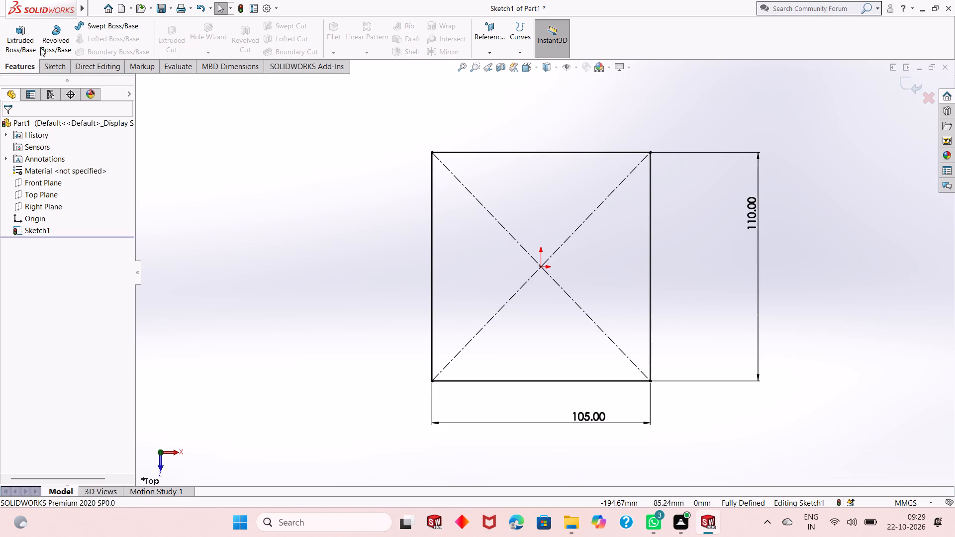
left_click(17, 37)
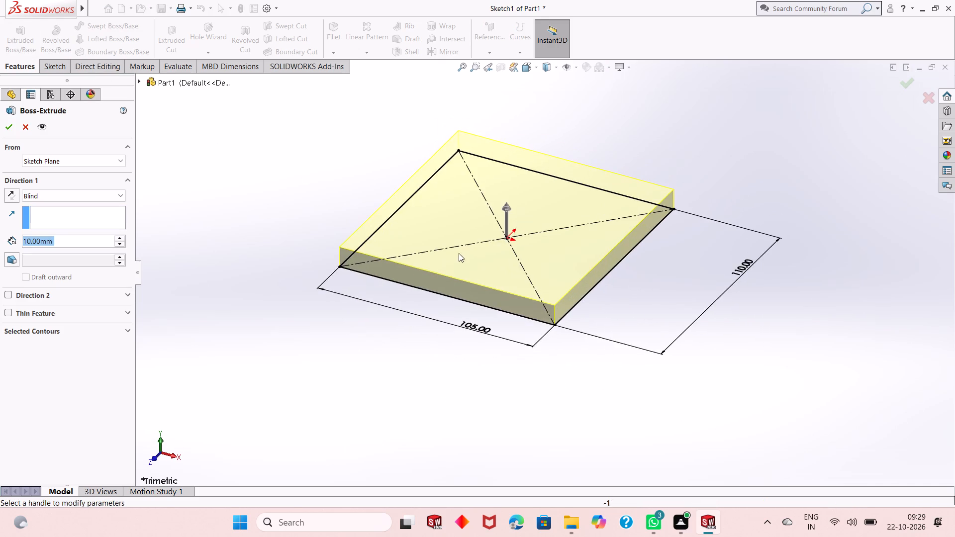
scroll(456, 254, "up", 2)
scroll(464, 179, "down", 1)
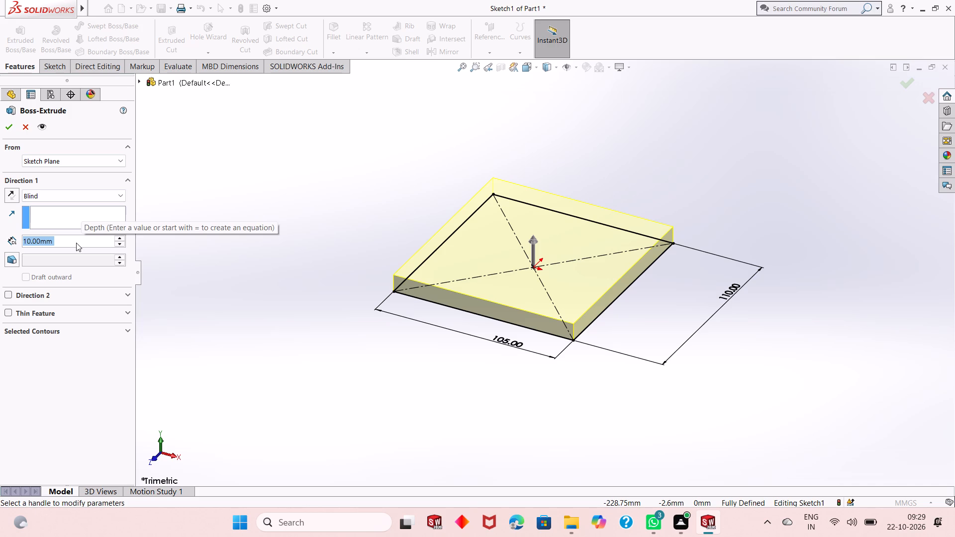
type("12+")
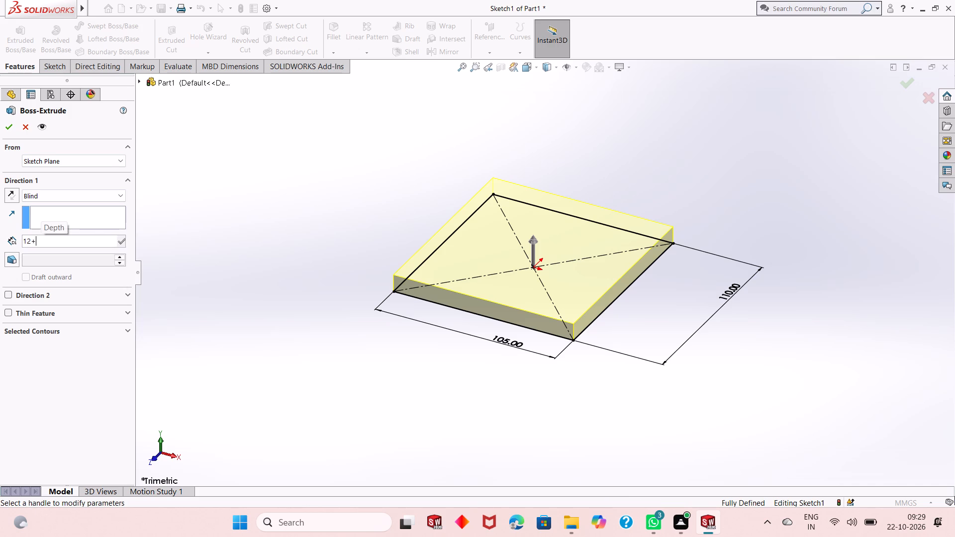
key("4")
type("5+12")
key("Return")
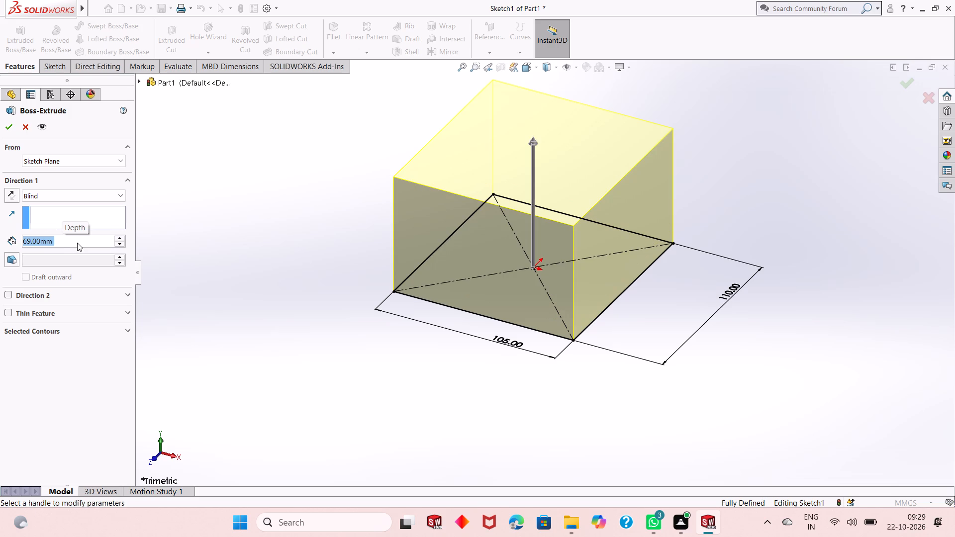
left_click(6, 124)
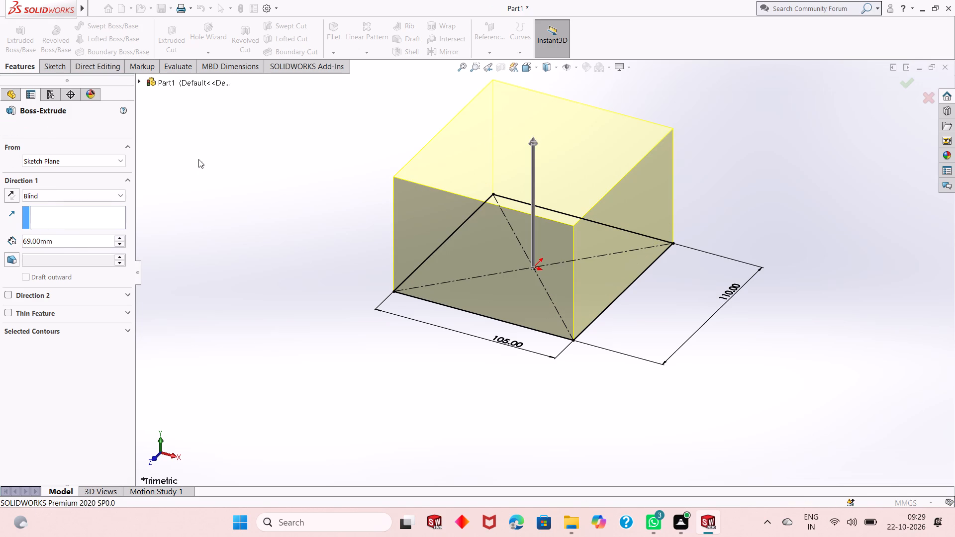
left_click(370, 225)
Examine the extruded block from several sides, including its underside.
scroll(489, 132, "up", 1)
scroll(527, 134, "down", 1)
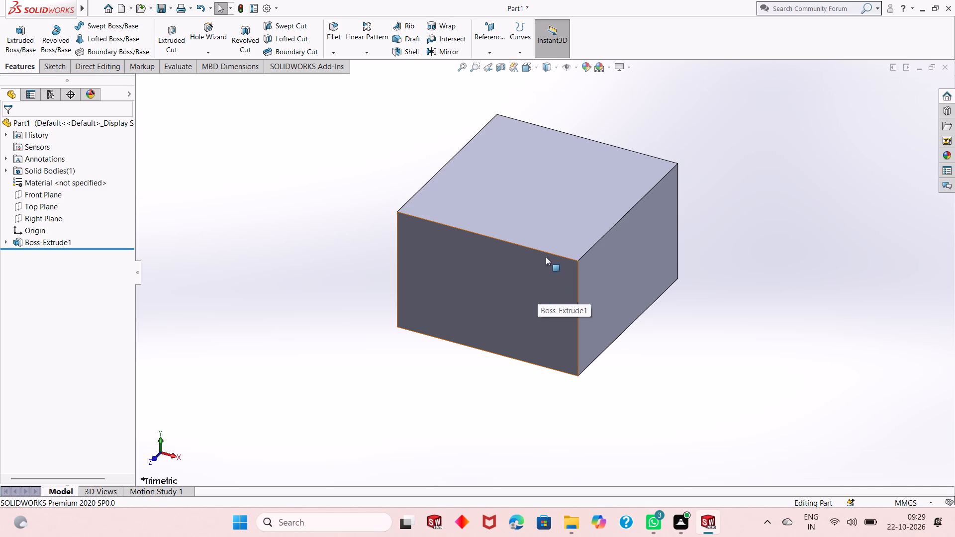
scroll(540, 240, "up", 2)
scroll(556, 222, "down", 1)
middle_click_drag(676, 340, 675, 341)
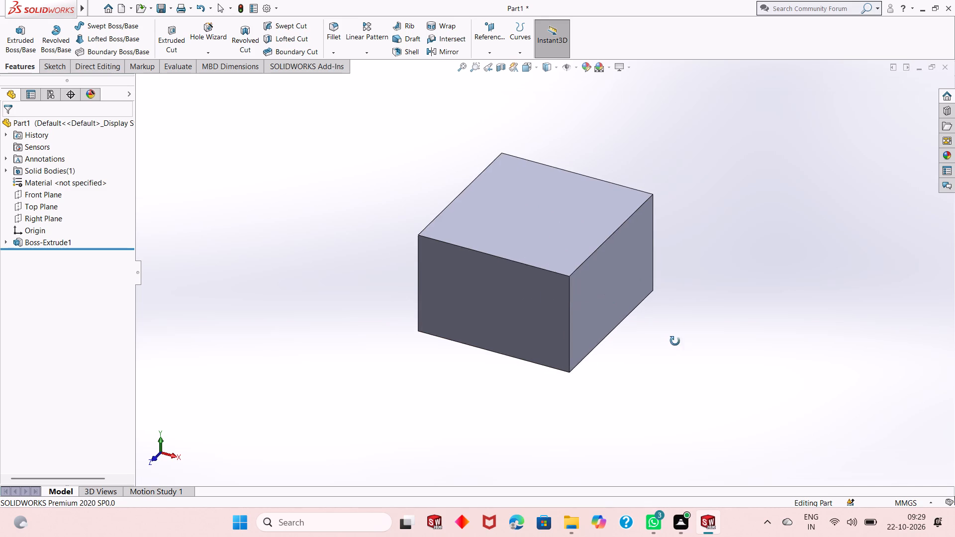
middle_click_drag(675, 341, 714, 178)
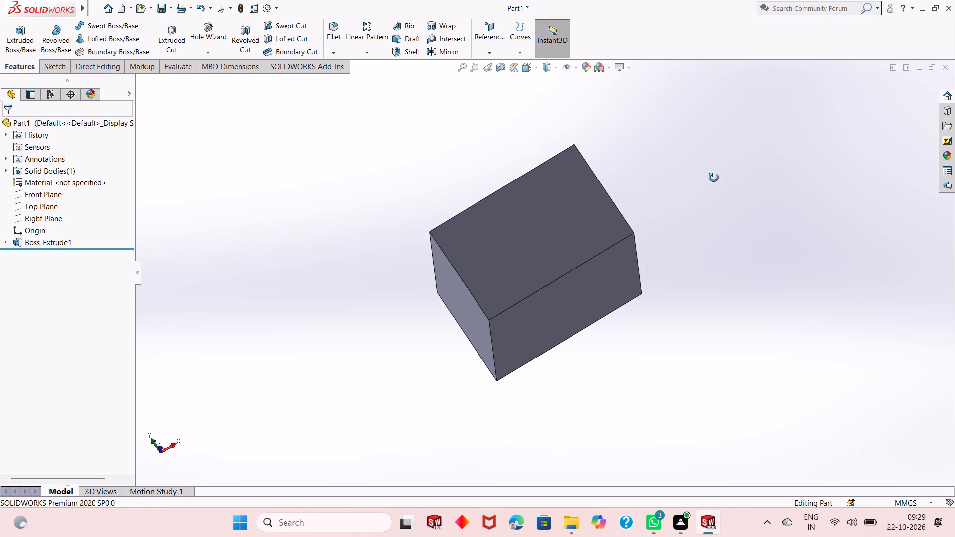
middle_click_drag(714, 178, 703, 156)
middle_click_drag(676, 170, 637, 285)
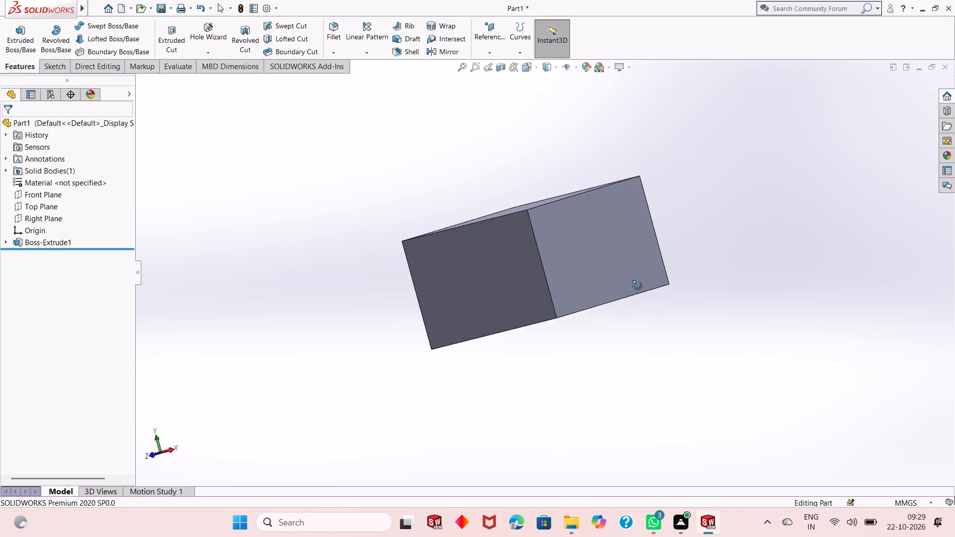
middle_click_drag(637, 285, 645, 358)
scroll(582, 220, "down", 4)
scroll(575, 268, "up", 1)
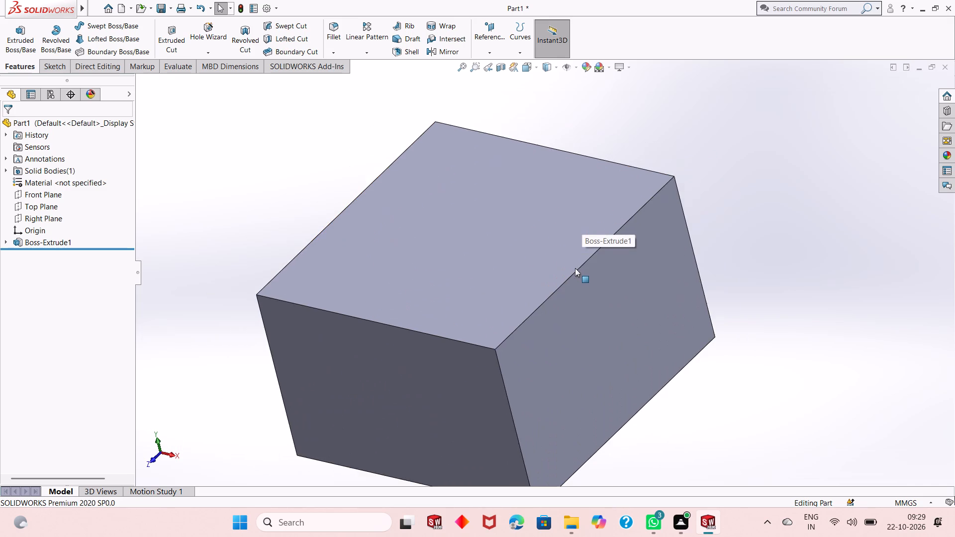
scroll(575, 268, "up", 2)
middle_click_drag(566, 322, 679, 228)
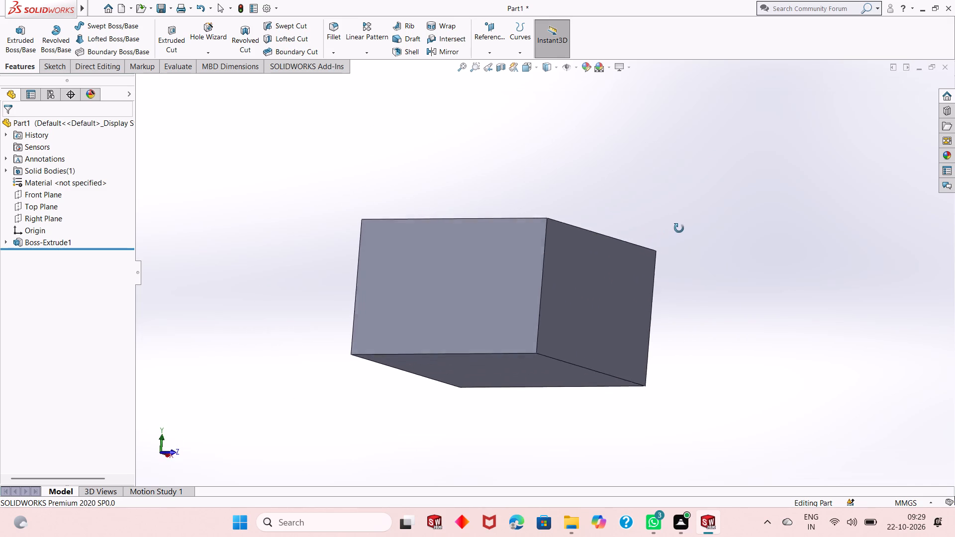
middle_click_drag(679, 228, 683, 227)
scroll(529, 294, "down", 2)
scroll(529, 294, "up", 2)
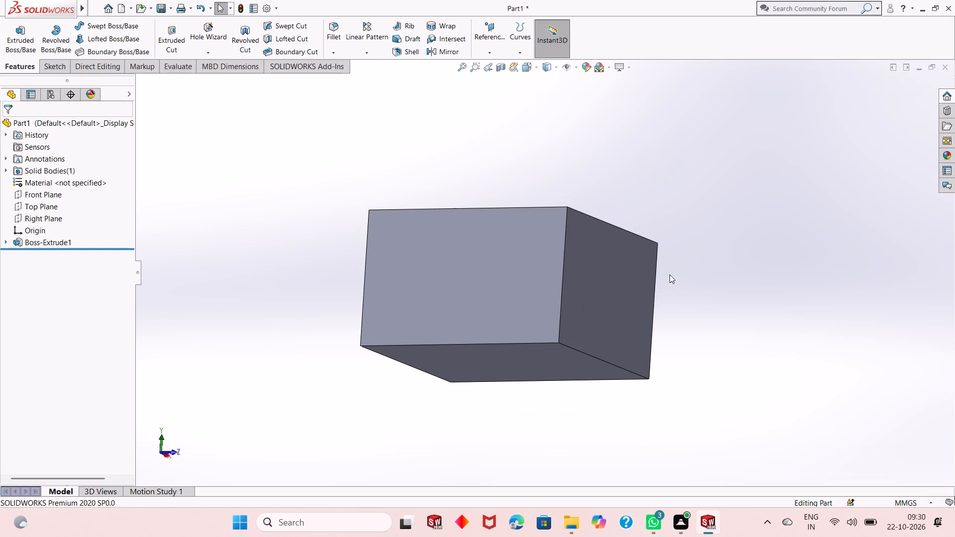
Open a sketch on the block's front 105 x 69 mm face and view it face-on.
middle_click_drag(639, 295, 569, 332)
left_click(559, 309)
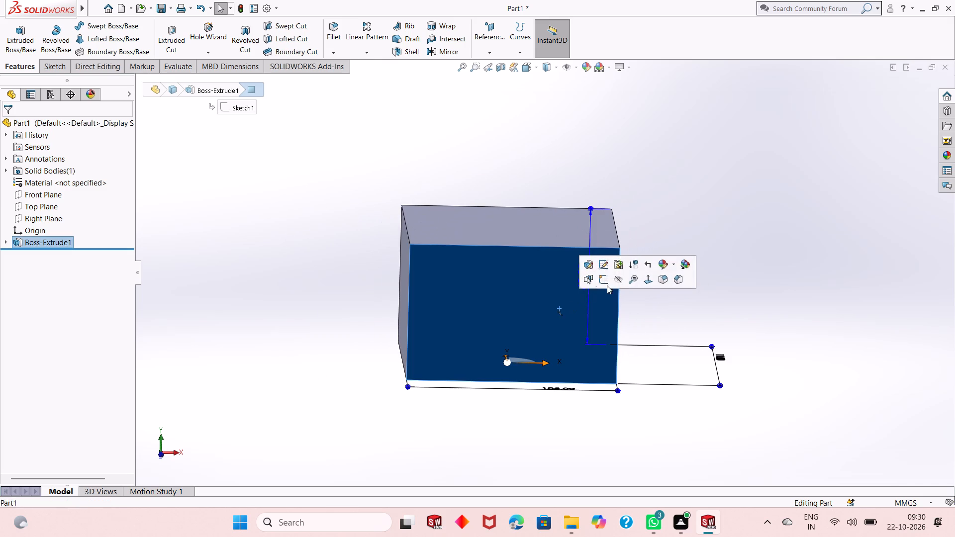
left_click(600, 280)
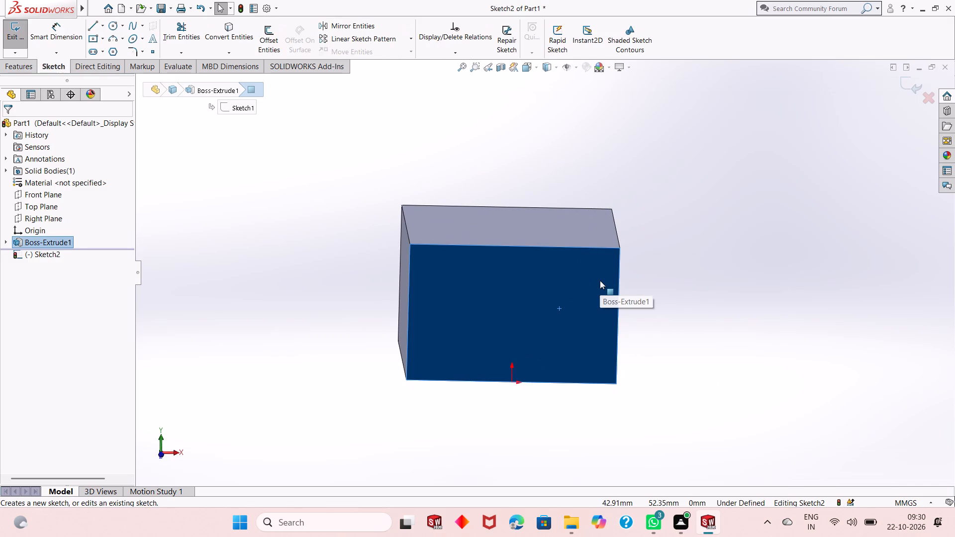
key("Escape")
key("ctrl+8")
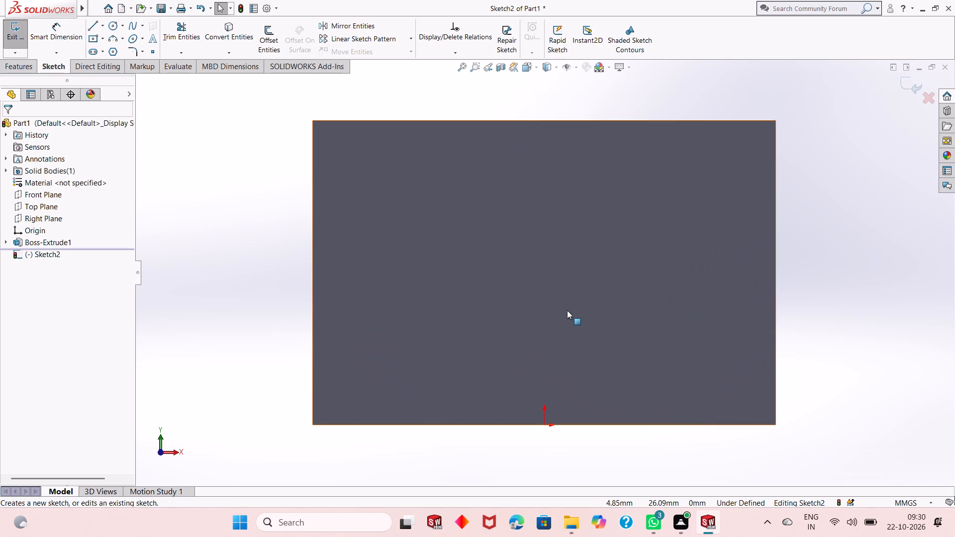
scroll(568, 311, "up", 3)
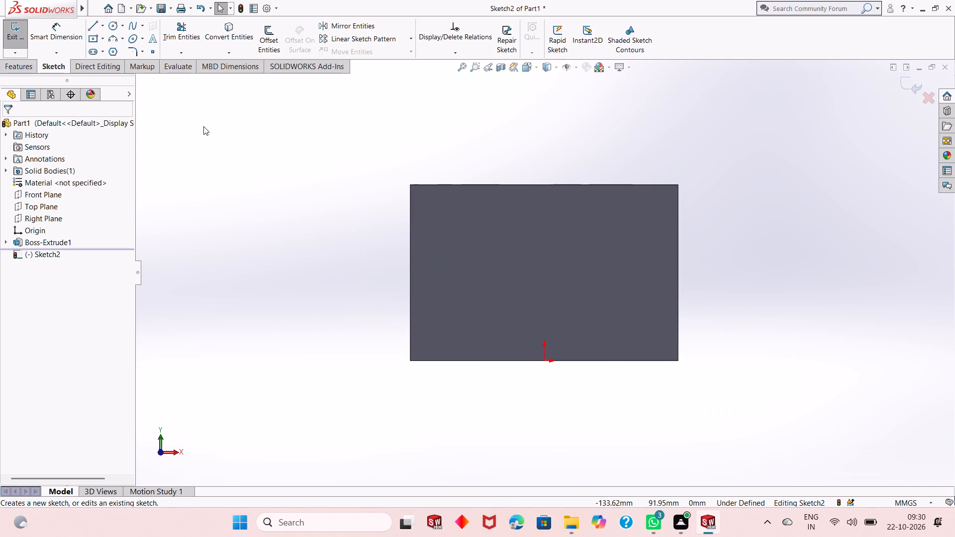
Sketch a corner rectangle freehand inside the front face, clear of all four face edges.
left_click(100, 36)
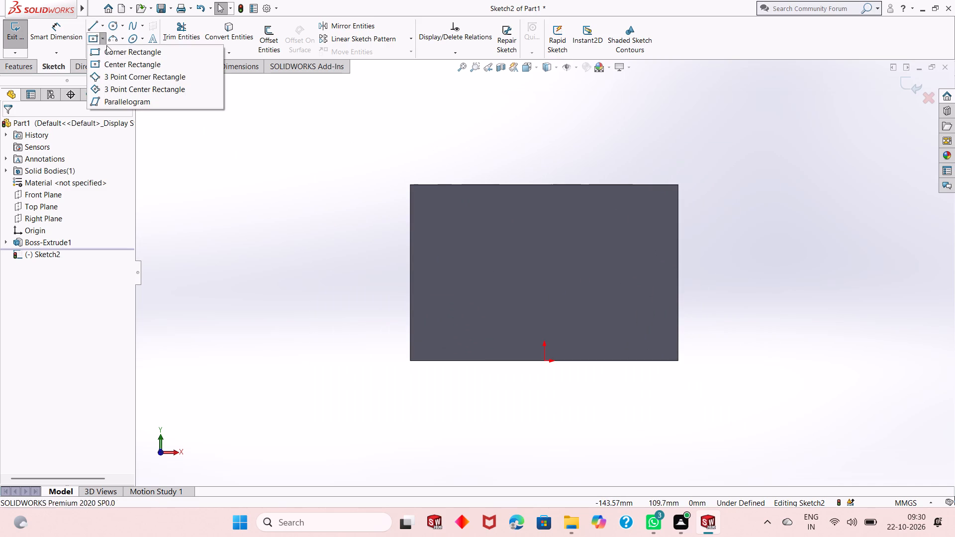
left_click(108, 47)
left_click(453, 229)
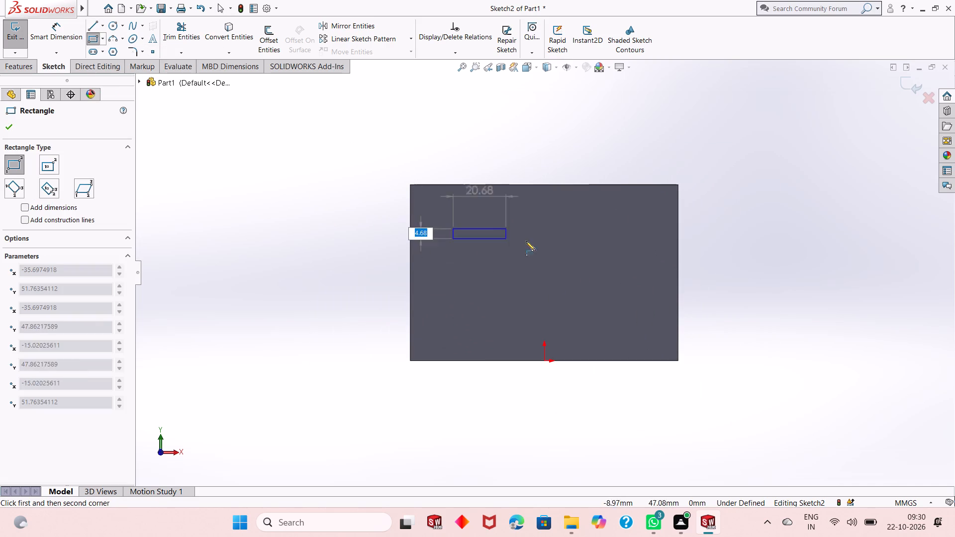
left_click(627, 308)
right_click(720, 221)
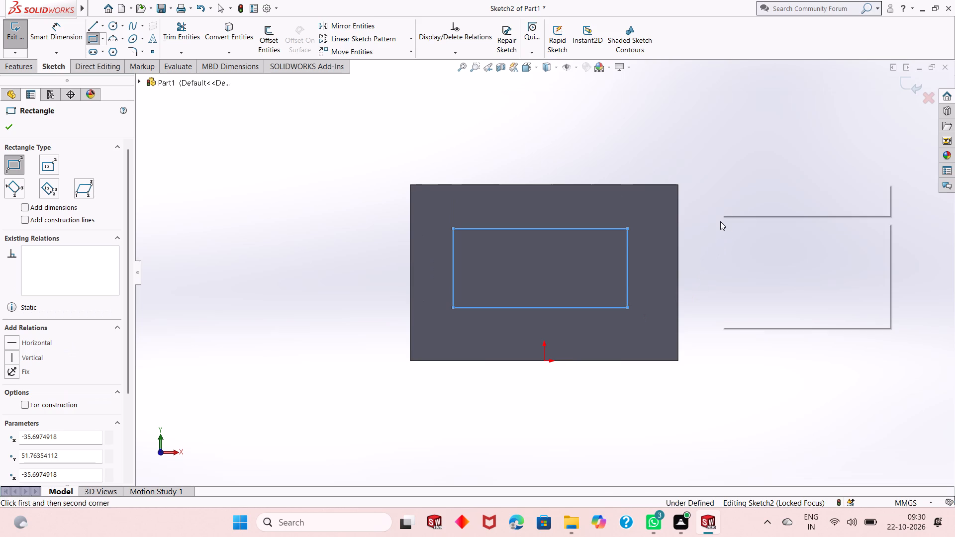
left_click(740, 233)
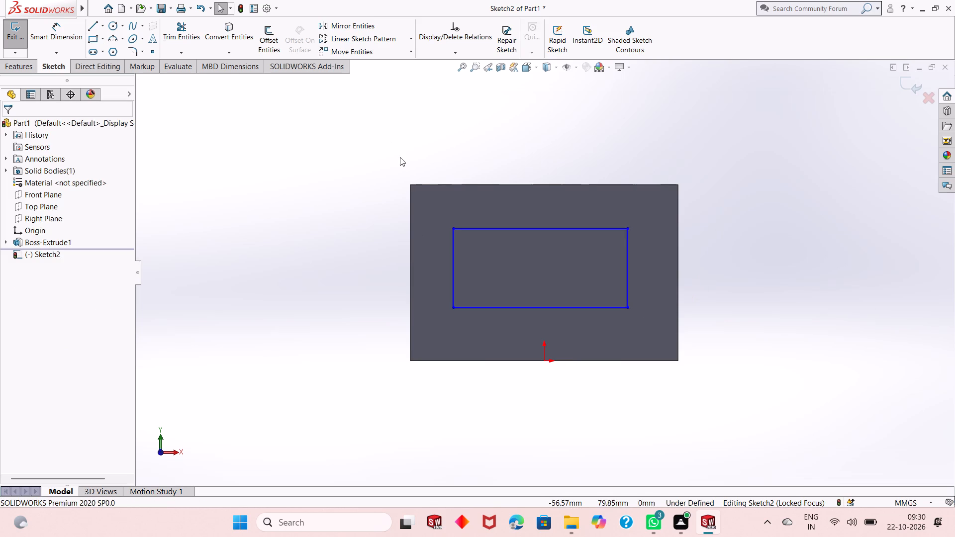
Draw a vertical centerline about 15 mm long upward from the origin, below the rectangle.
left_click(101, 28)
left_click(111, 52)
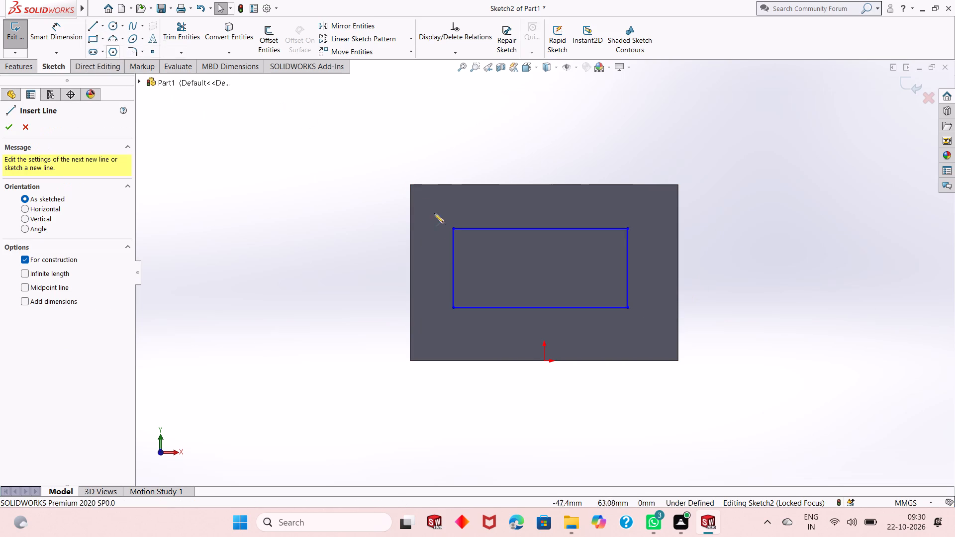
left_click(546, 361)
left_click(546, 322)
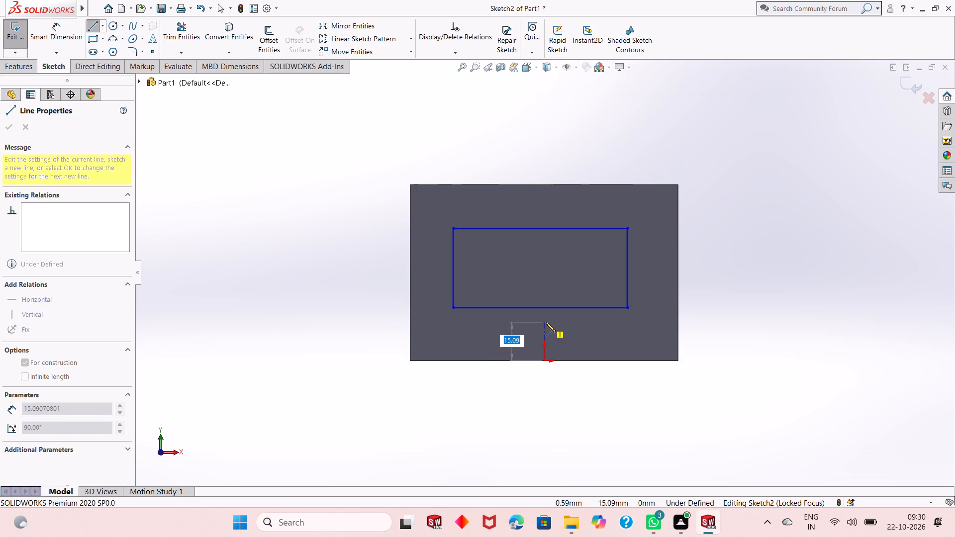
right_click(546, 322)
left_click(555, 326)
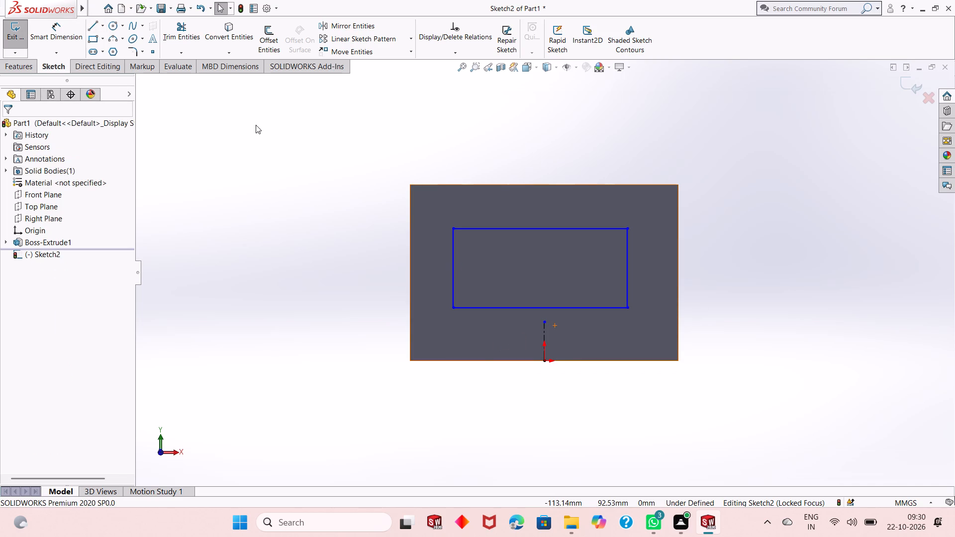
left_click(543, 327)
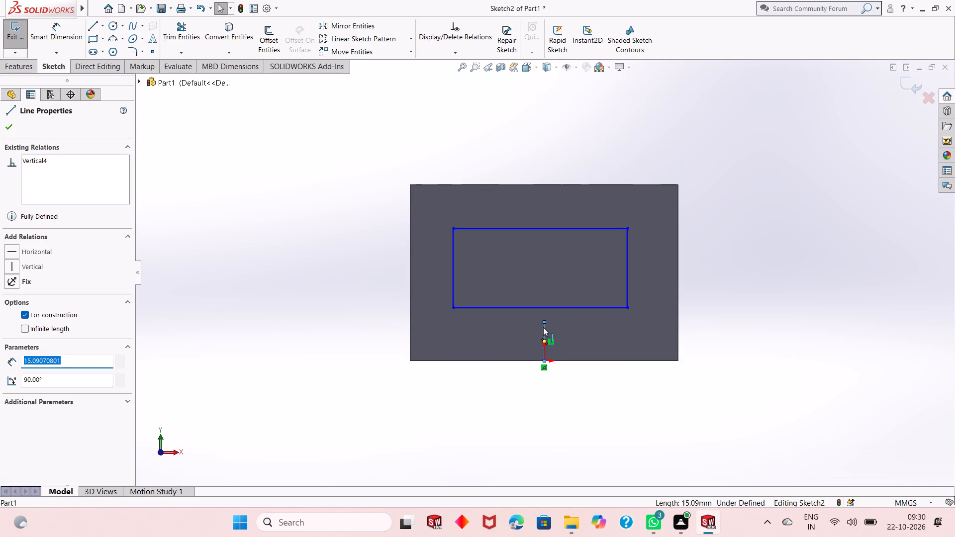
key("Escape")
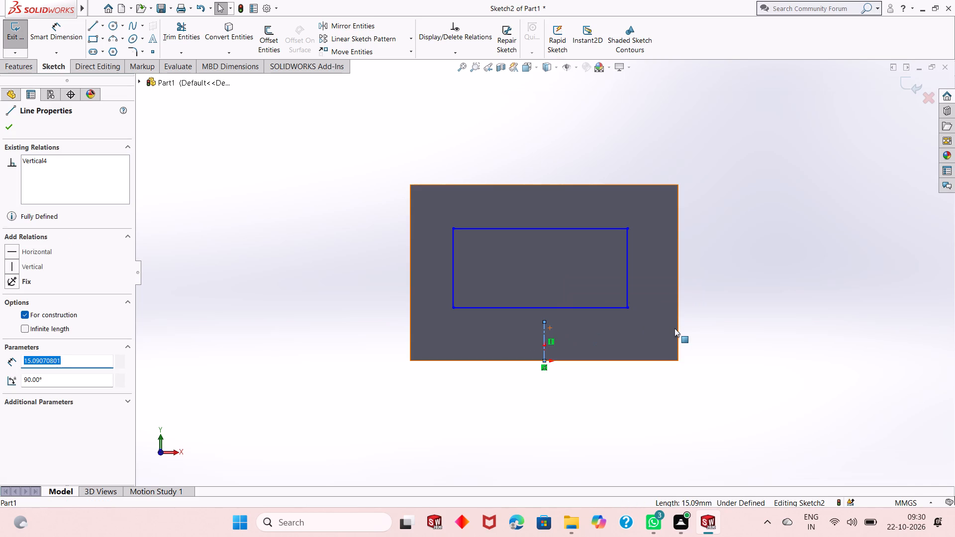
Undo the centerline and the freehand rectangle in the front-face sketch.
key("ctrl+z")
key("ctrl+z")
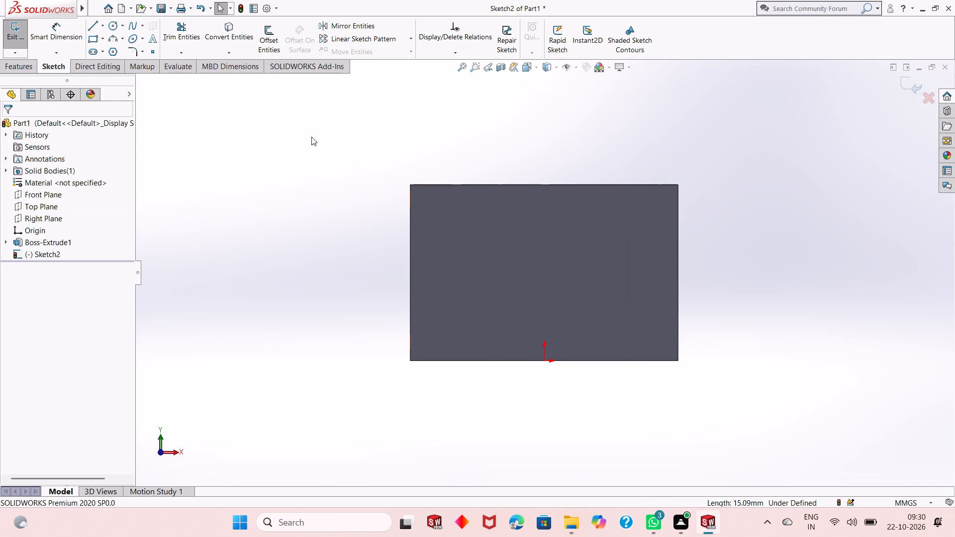
Sketch a corner rectangle about 37 mm high across the full 105 mm width of the front face, between its two side edges.
left_click(91, 42)
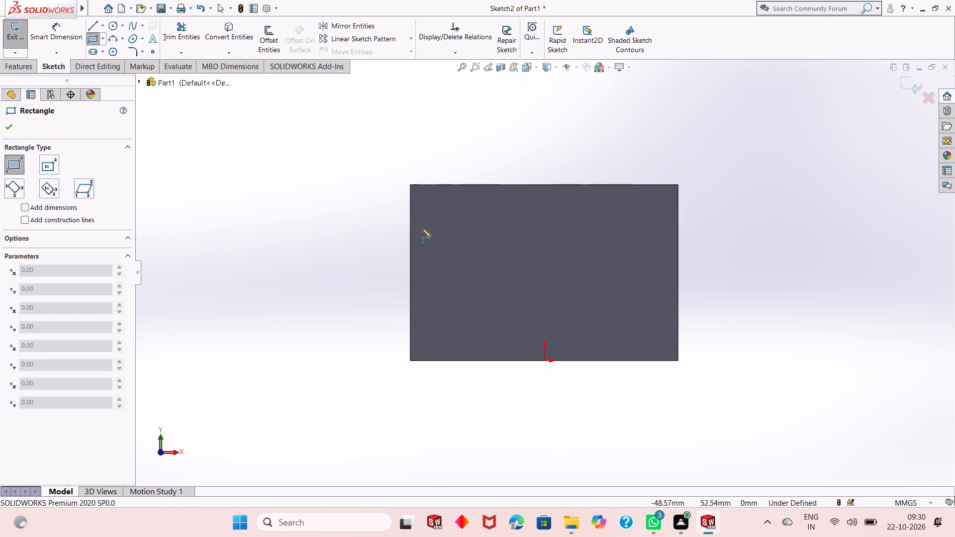
left_click(410, 231)
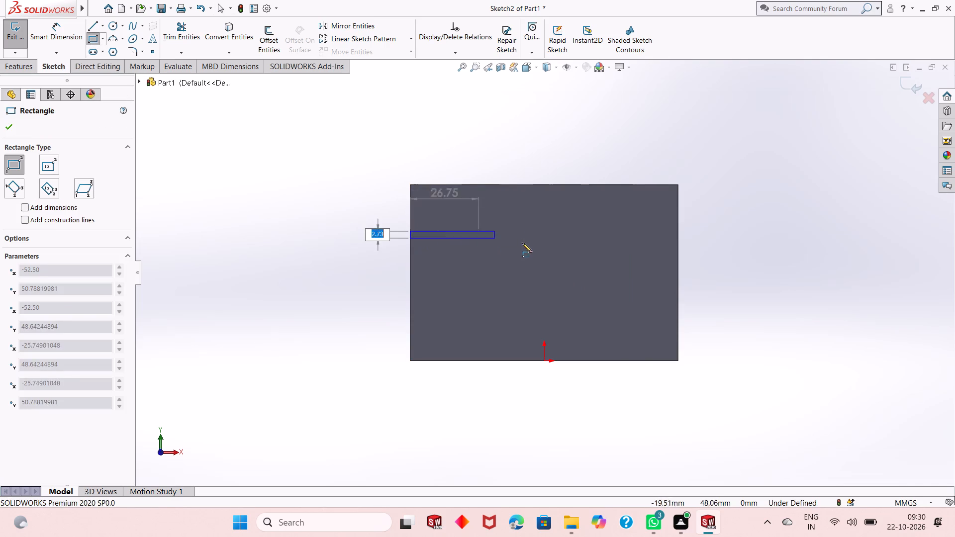
left_click(678, 326)
key("Escape")
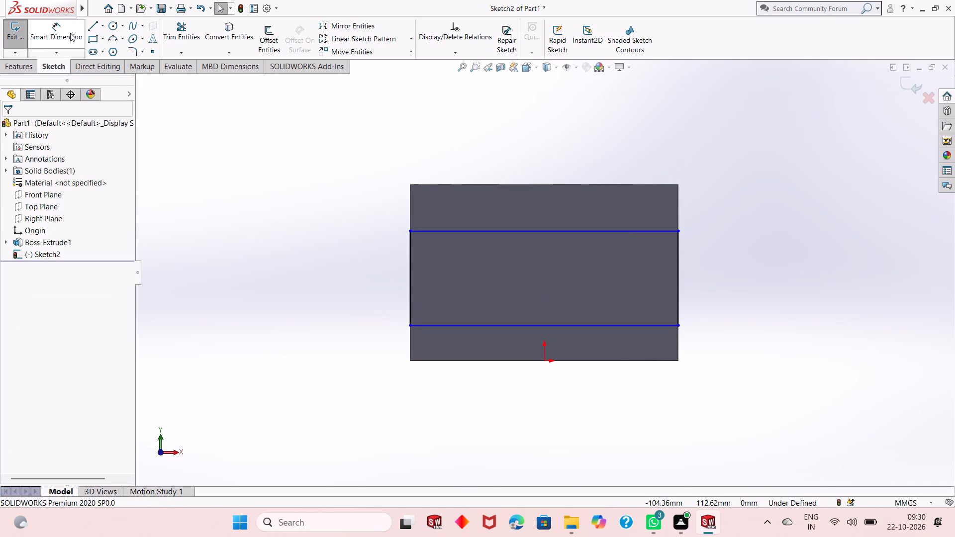
Dimension the rectangle's vertical side to 45 mm.
left_click(63, 37)
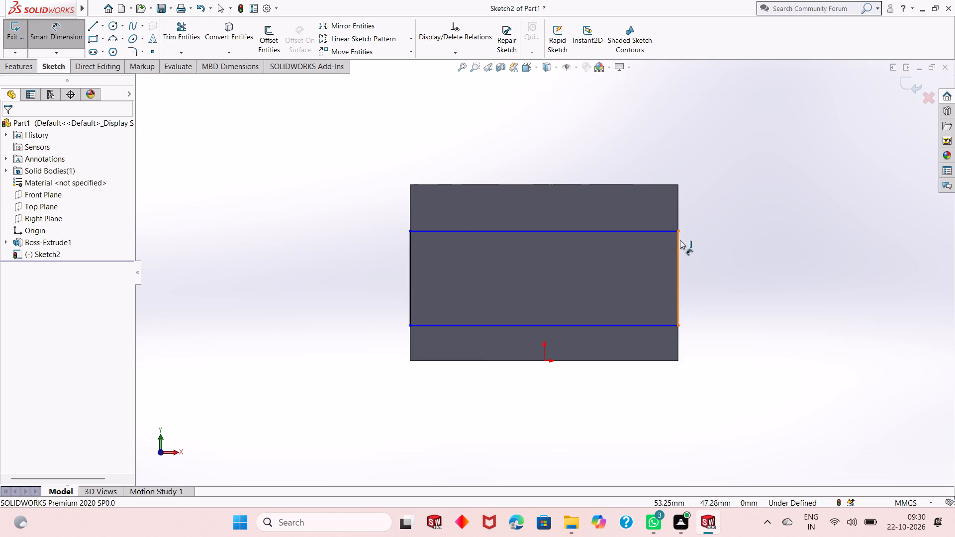
left_click(680, 240)
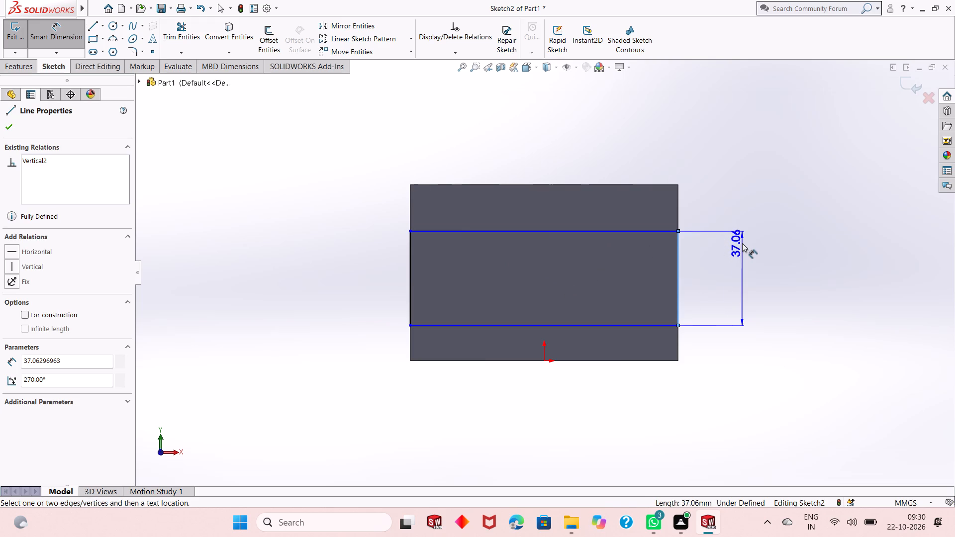
left_click(742, 243)
type("45")
key("Return")
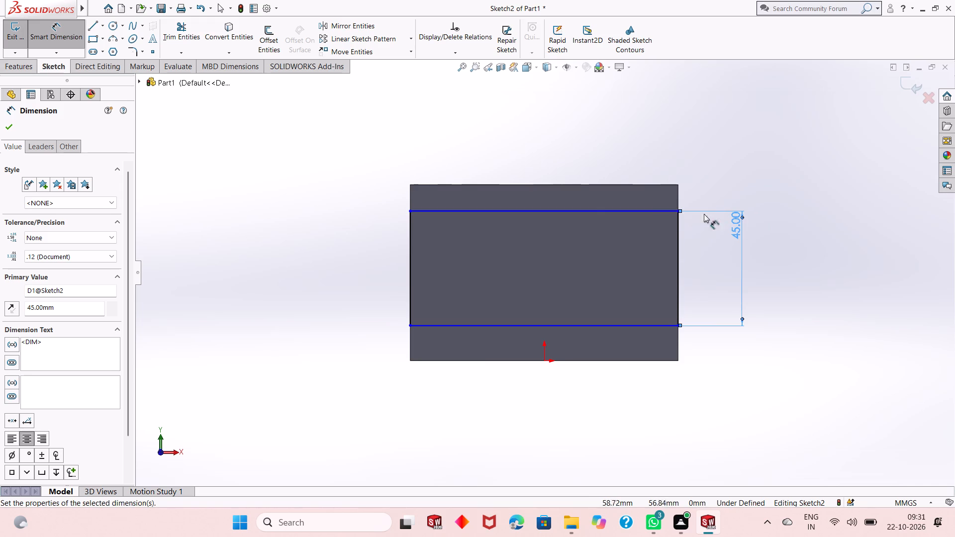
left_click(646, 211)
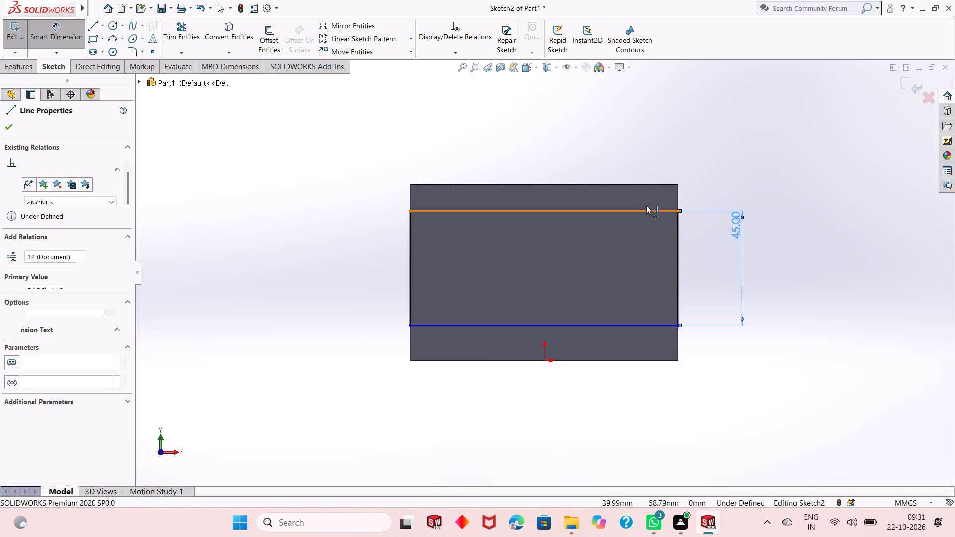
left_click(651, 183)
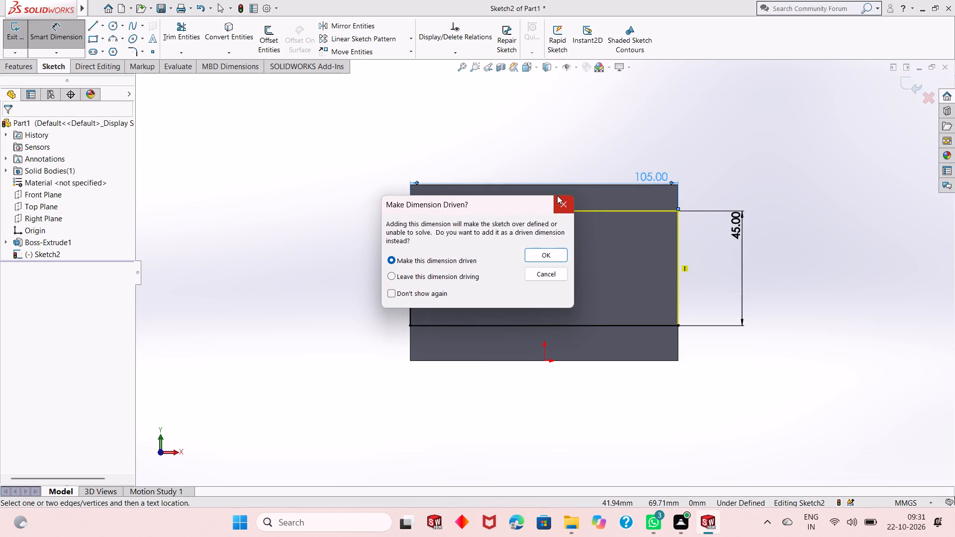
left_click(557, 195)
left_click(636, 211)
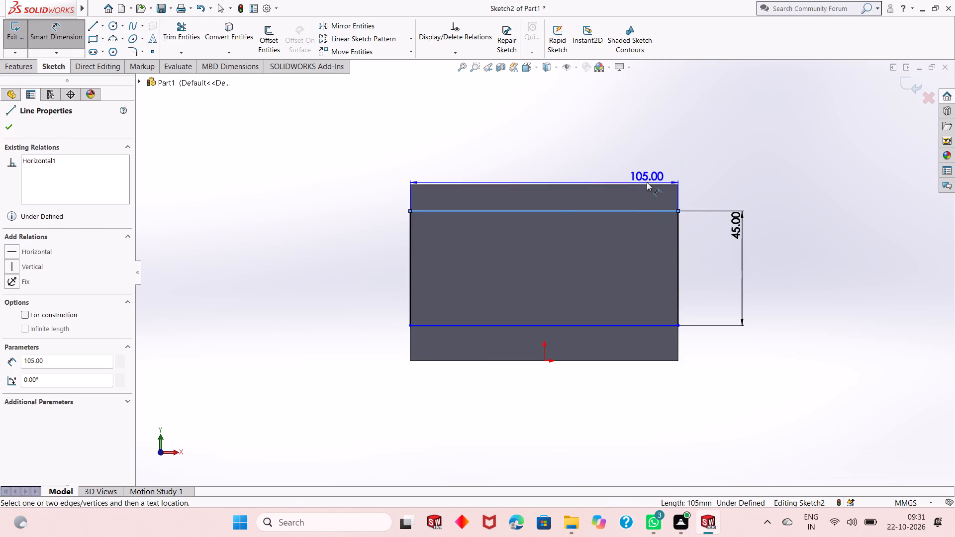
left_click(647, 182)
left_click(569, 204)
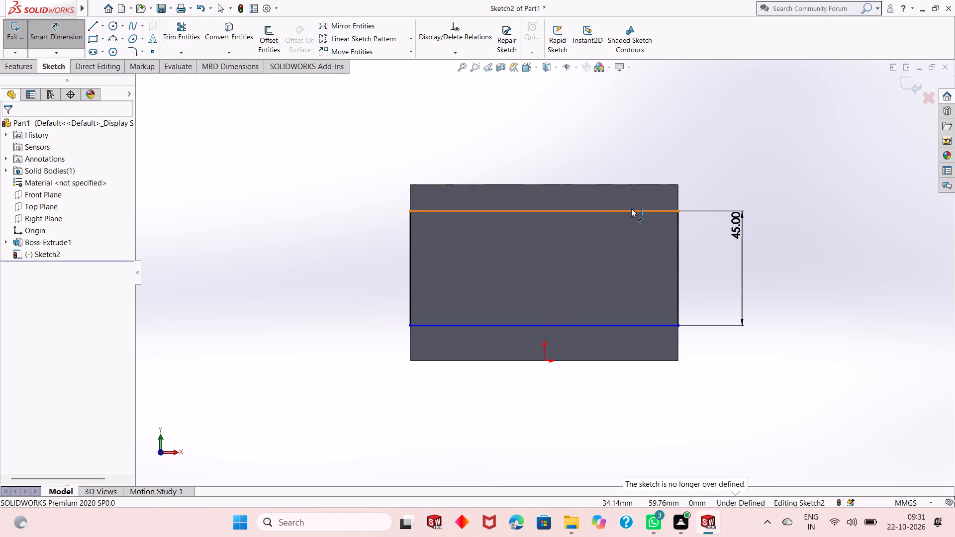
Dimension the distance between the block's top edge and the rectangle's top side to 12 mm.
left_click(647, 186)
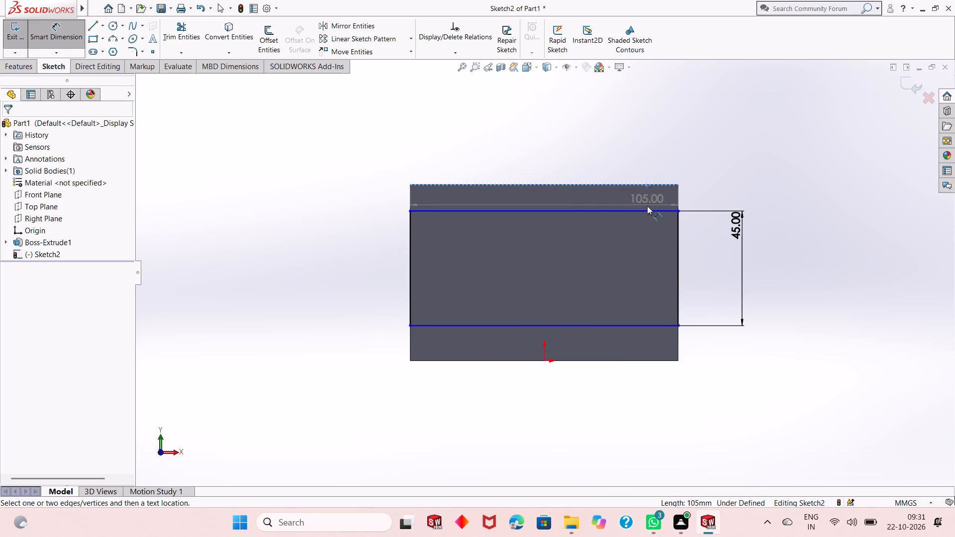
left_click(648, 212)
left_click(736, 194)
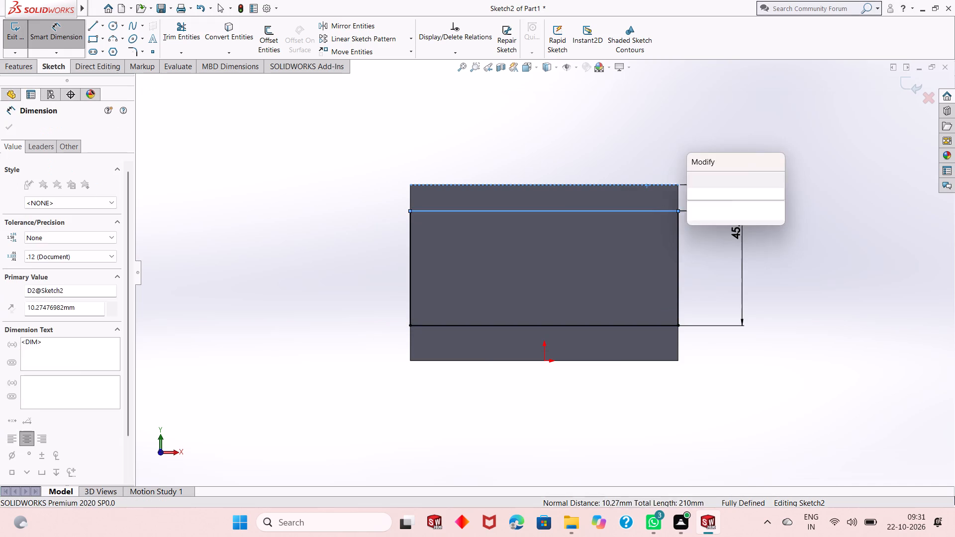
type("12")
key("Return")
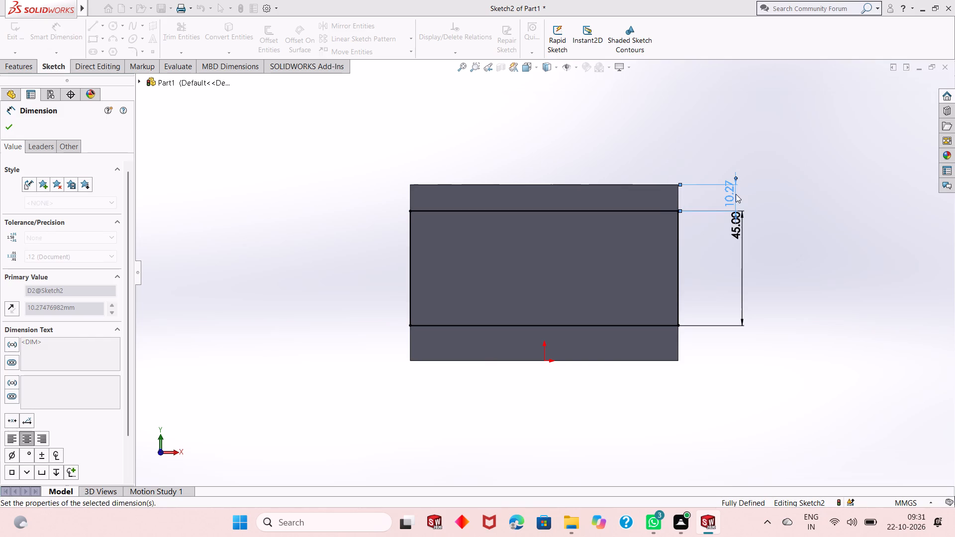
right_click(781, 183)
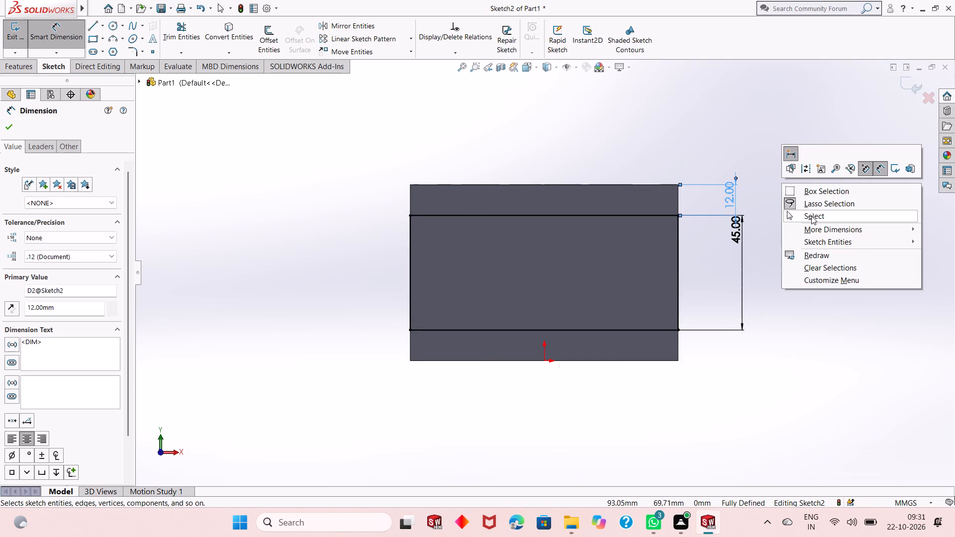
left_click(811, 216)
key("Escape")
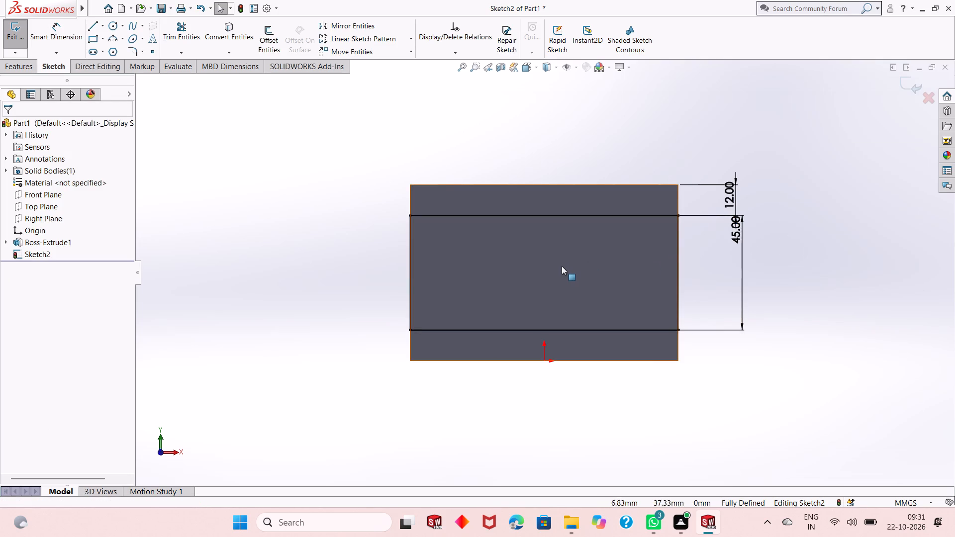
Extrude-cut the 45 mm high rectangle from the block's front face to a blind depth of 60 mm.
scroll(561, 266, "up", 1)
middle_click_drag(600, 268, 573, 274)
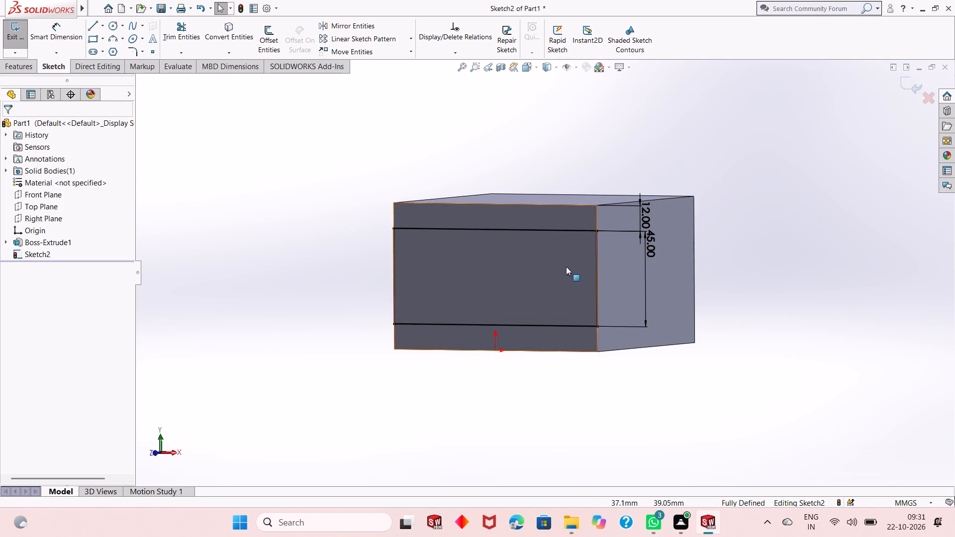
scroll(566, 267, "down", 1)
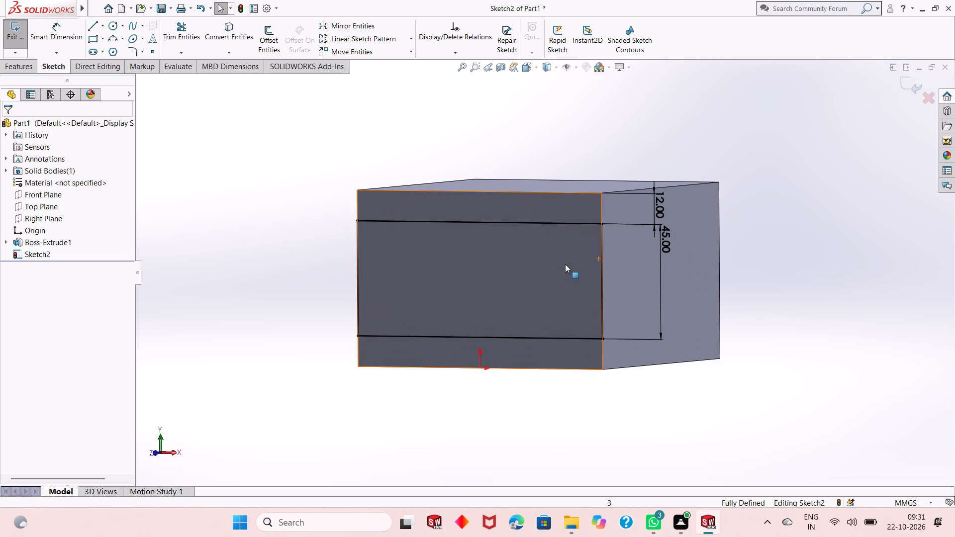
scroll(583, 264, "up", 1)
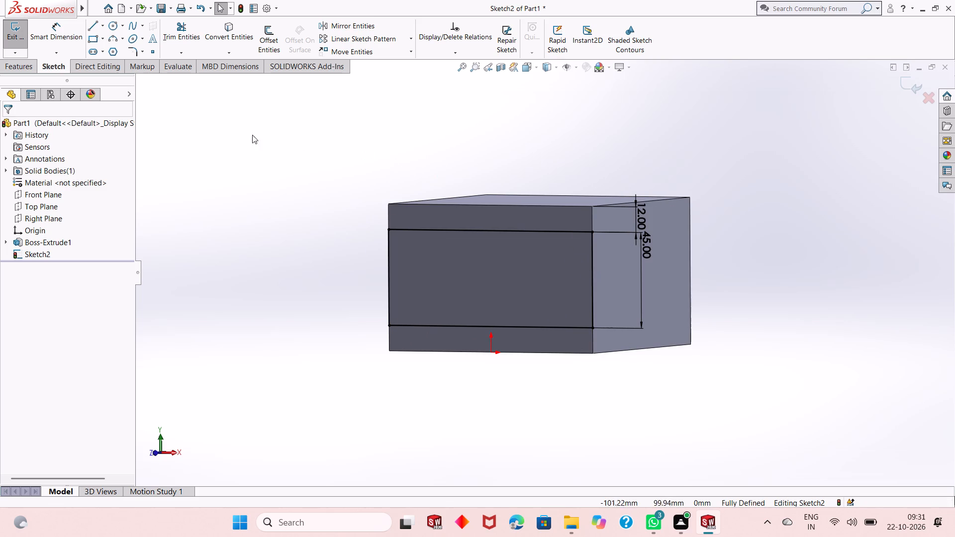
left_click(14, 65)
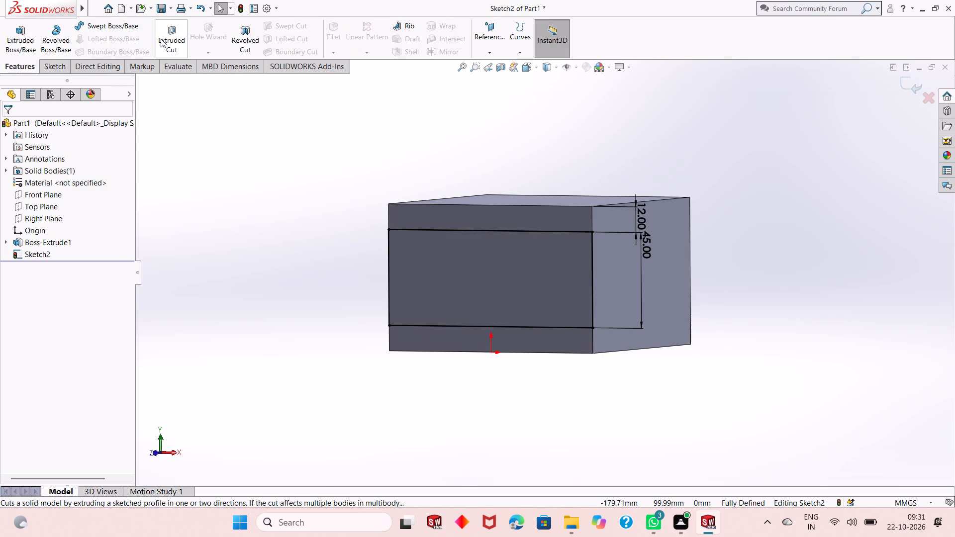
left_click(168, 38)
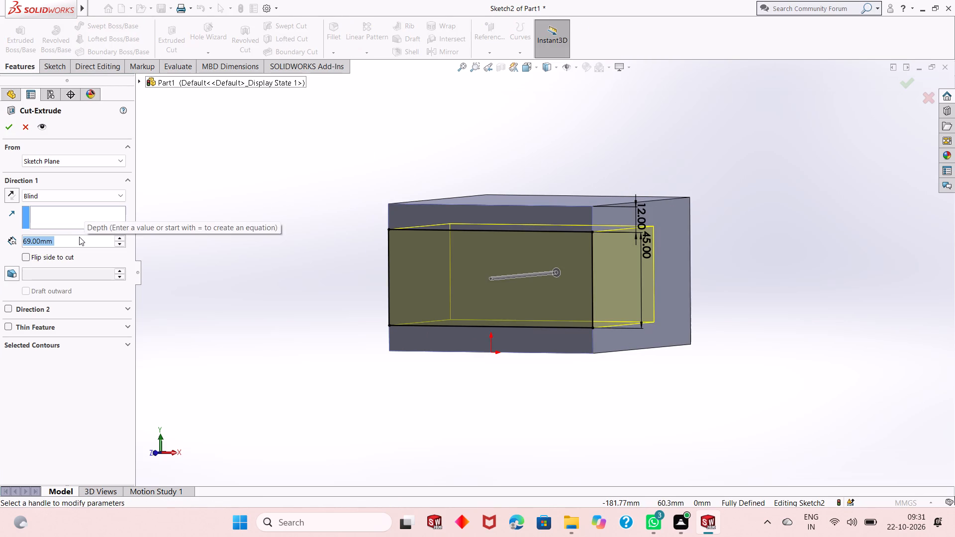
type("60")
key("Return")
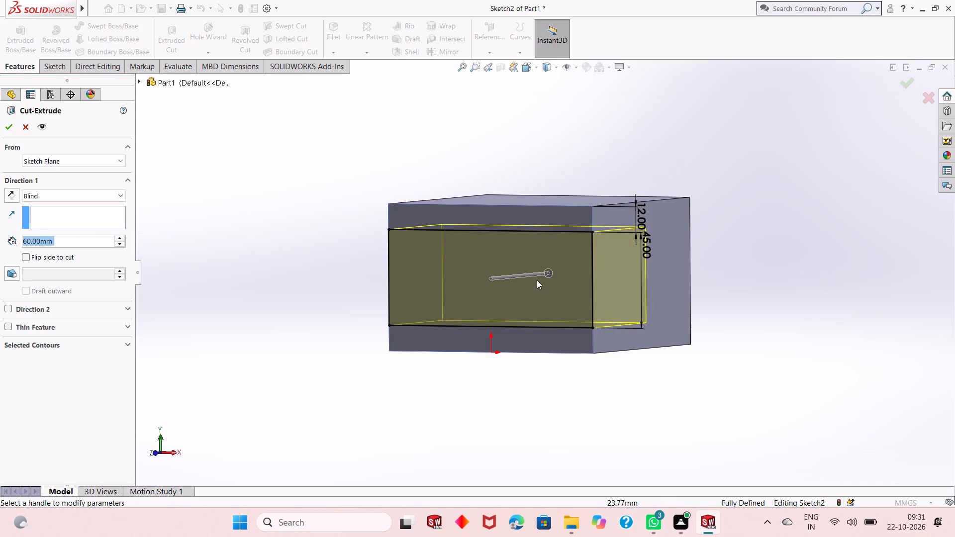
scroll(537, 280, "down", 2)
scroll(537, 280, "up", 2)
middle_click_drag(694, 226, 642, 258)
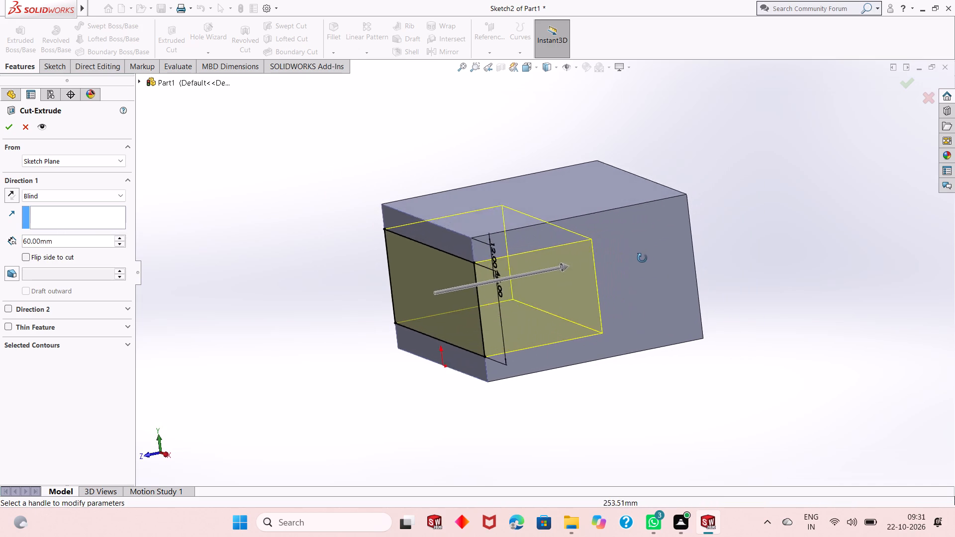
middle_click_drag(642, 258, 626, 283)
scroll(534, 267, "down", 3)
middle_click_drag(545, 307, 554, 250)
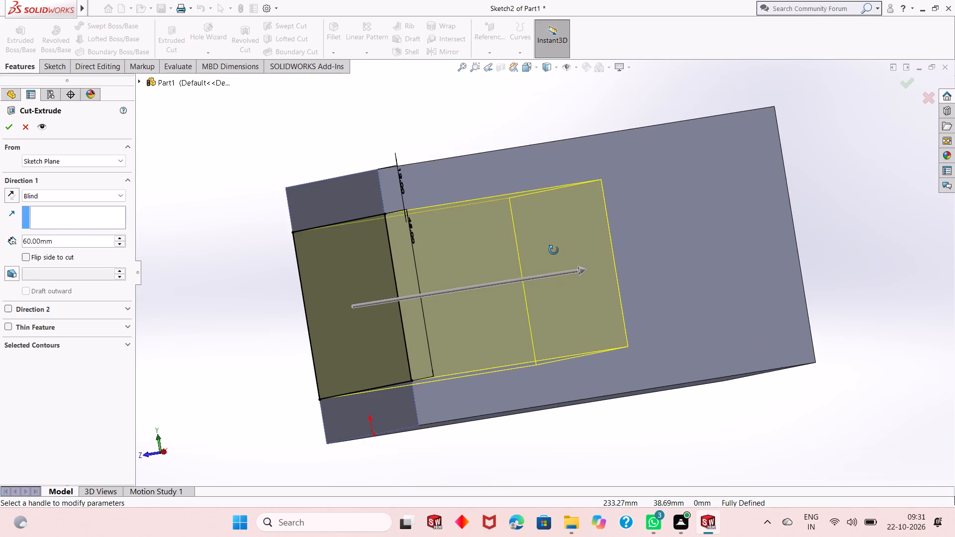
middle_click_drag(554, 250, 555, 260)
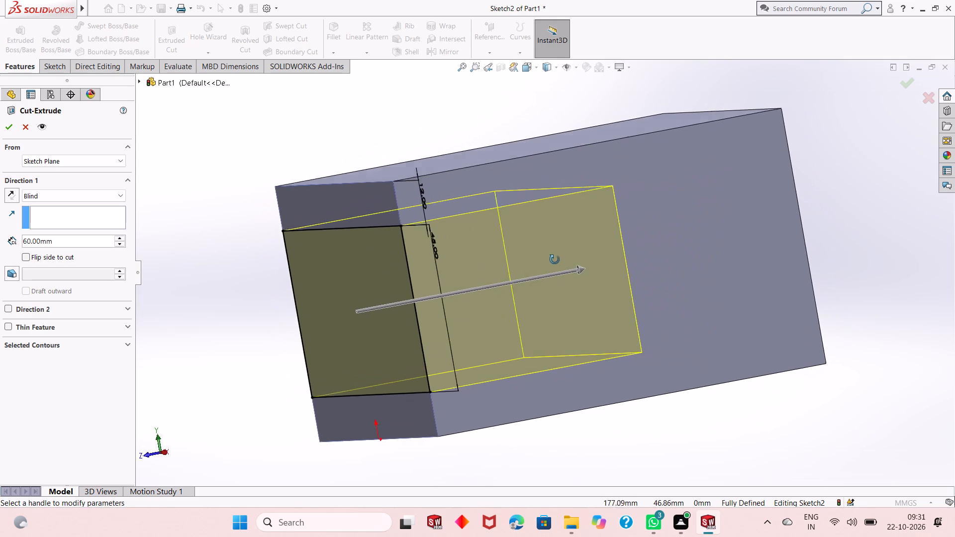
middle_click_drag(555, 260, 550, 263)
scroll(549, 263, "down", 1)
scroll(549, 263, "up", 2)
middle_click_drag(535, 276, 537, 277)
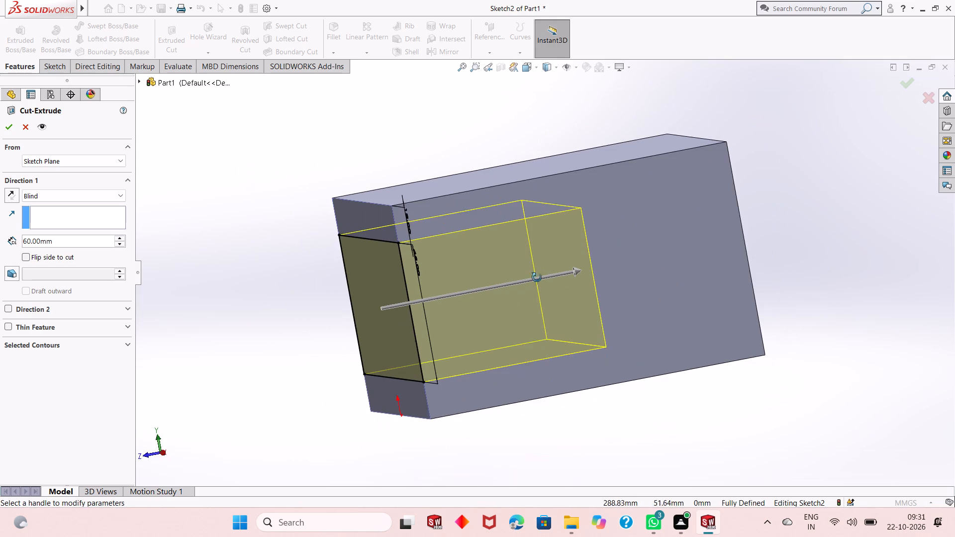
middle_click_drag(537, 277, 603, 257)
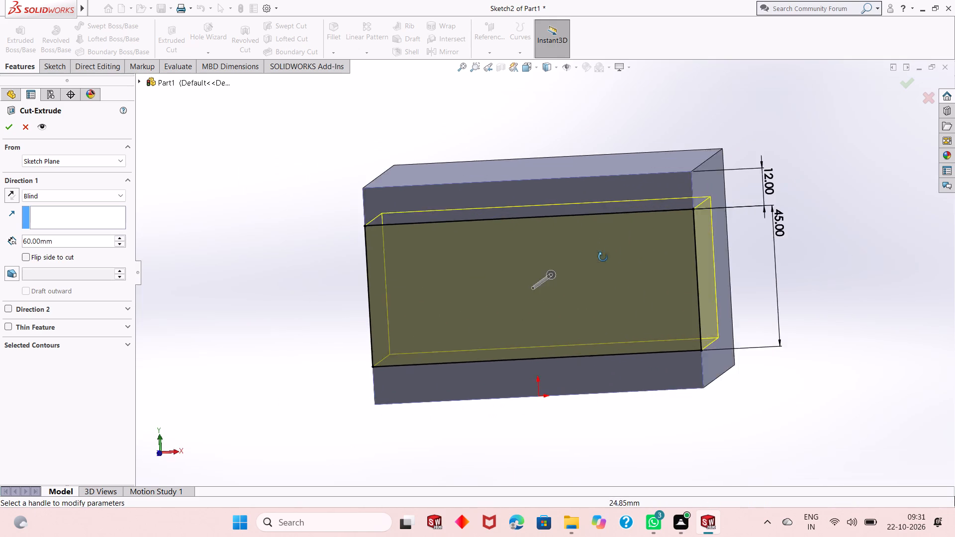
middle_click_drag(603, 257, 561, 285)
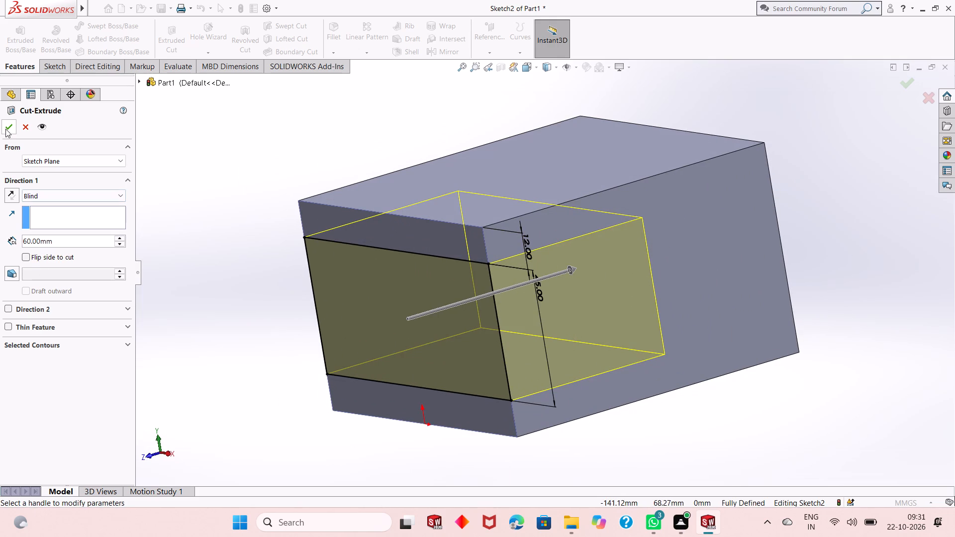
left_click(5, 129)
key("Escape")
key("Escape")
Examine the recess and the two projecting plates from several sides.
scroll(540, 323, "up", 3)
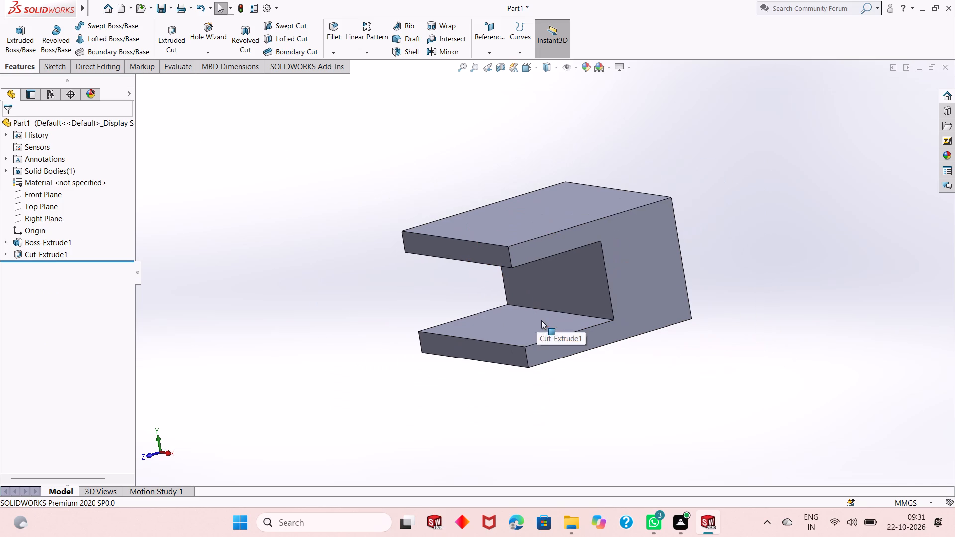
middle_click_drag(615, 371, 705, 201)
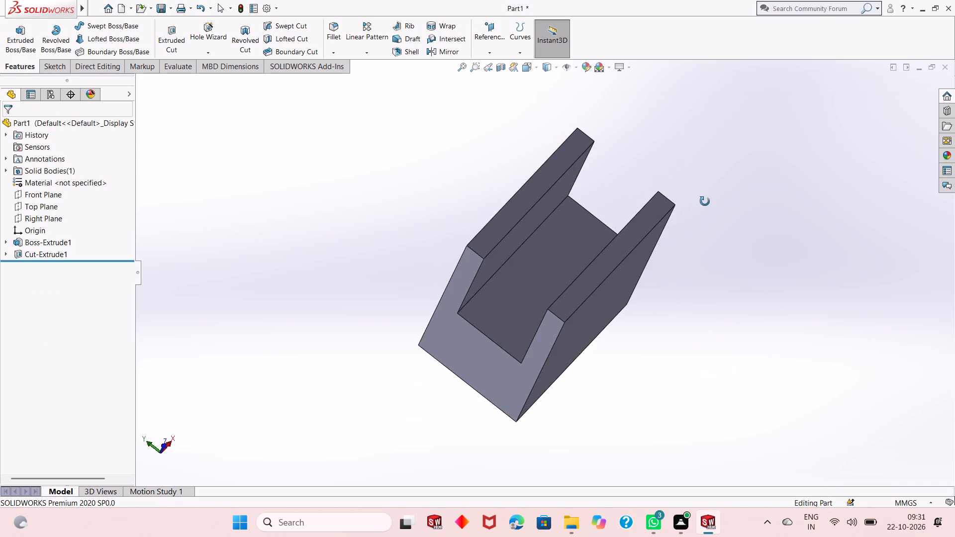
middle_click_drag(705, 201, 669, 331)
scroll(648, 288, "up", 1)
middle_click_drag(632, 254, 577, 278)
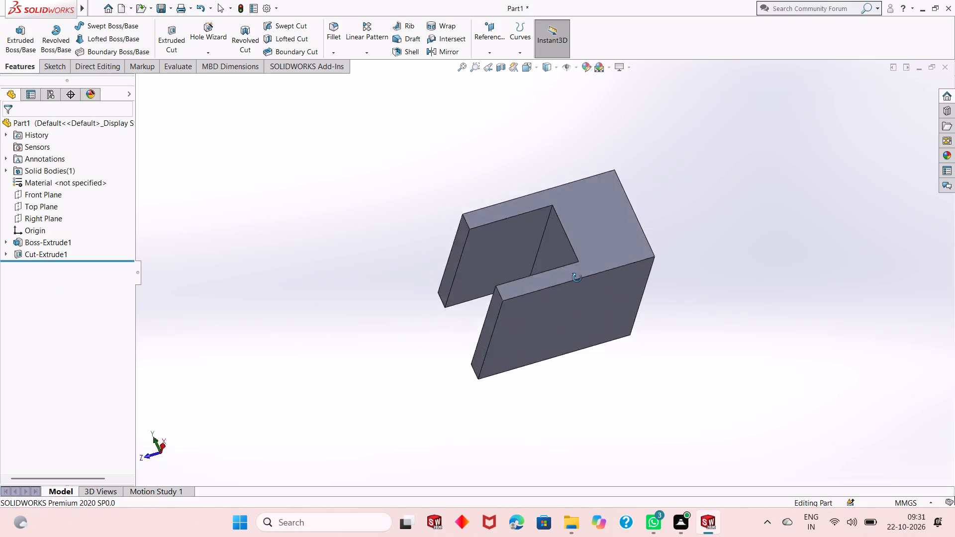
middle_click_drag(577, 278, 602, 369)
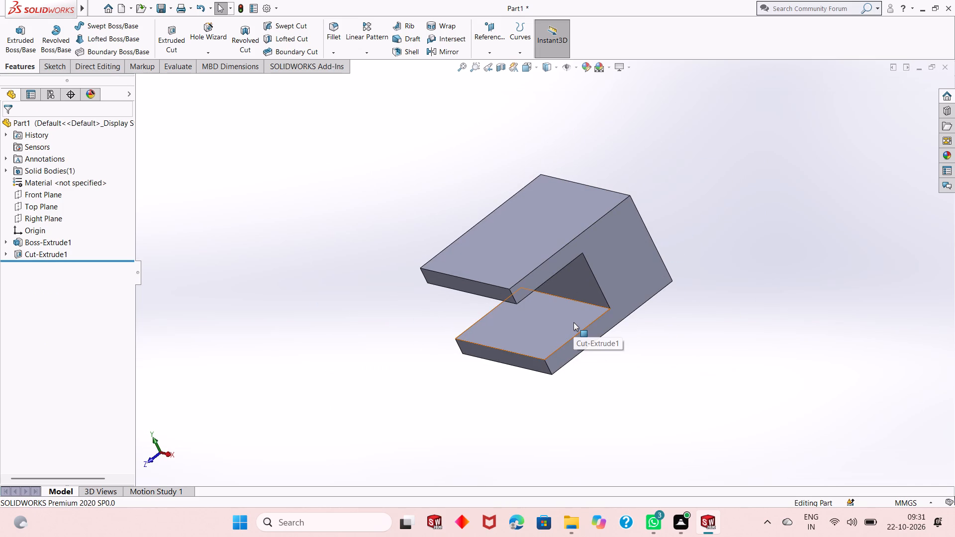
scroll(521, 313, "down", 1)
scroll(507, 238, "up", 2)
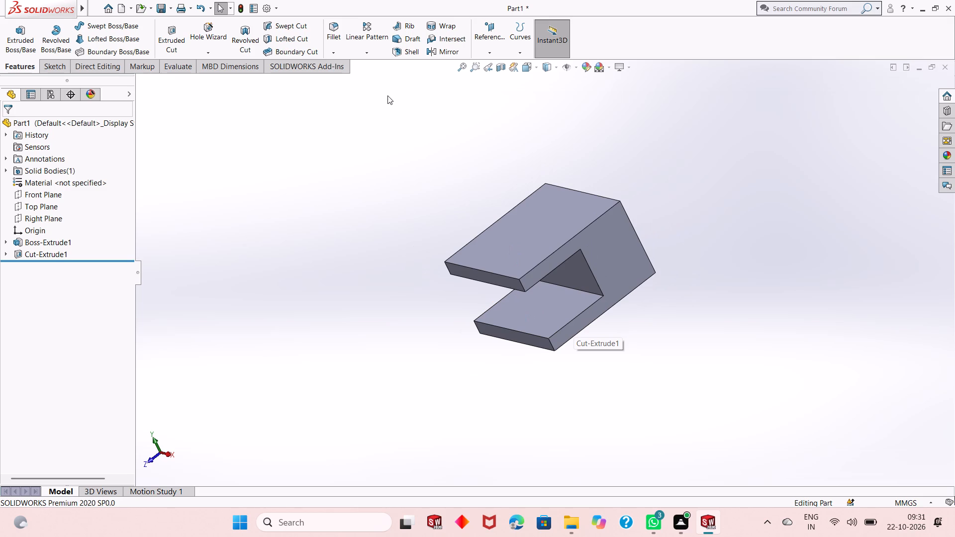
Fillet the four short vertical corner edges at the free ends of the upper and lower plates with a 15 mm radius.
left_click(338, 40)
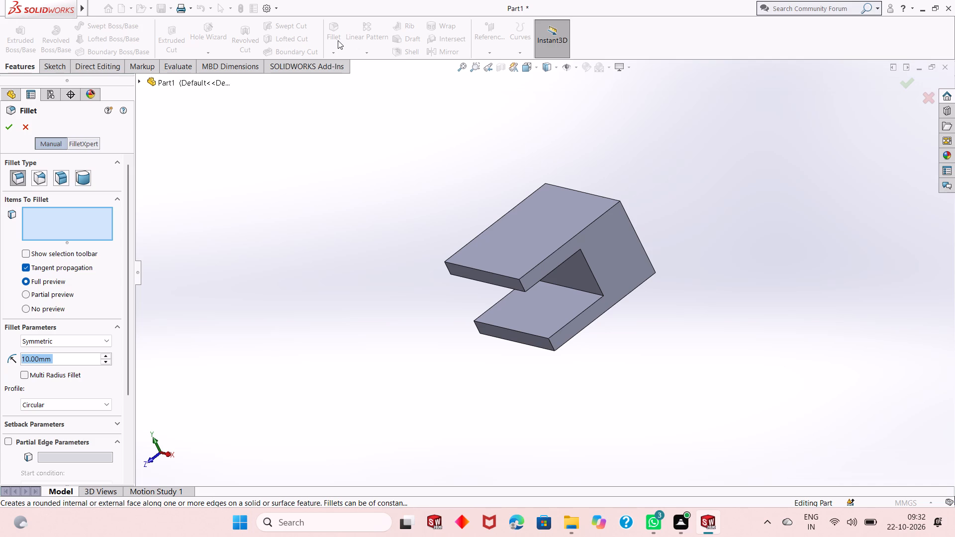
type("15")
key("Return")
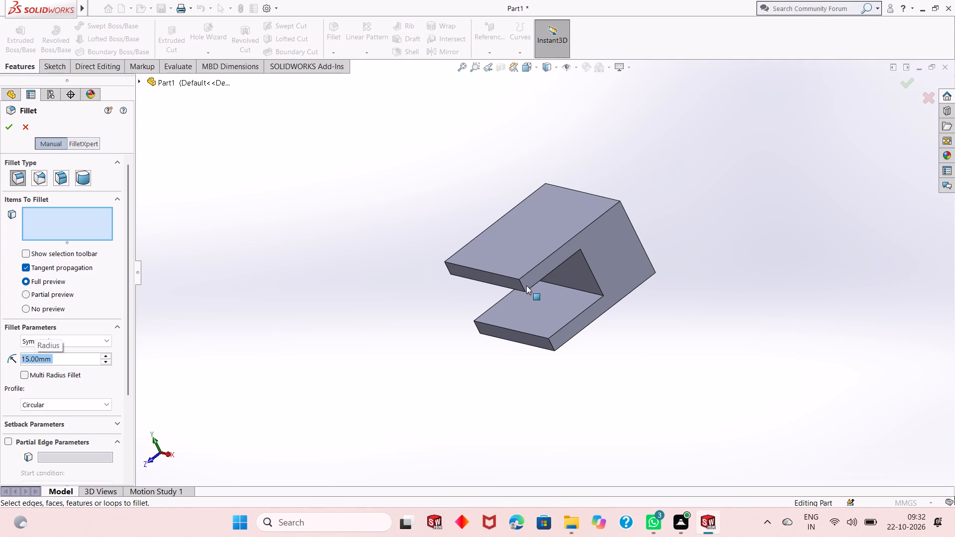
scroll(524, 285, "down", 5)
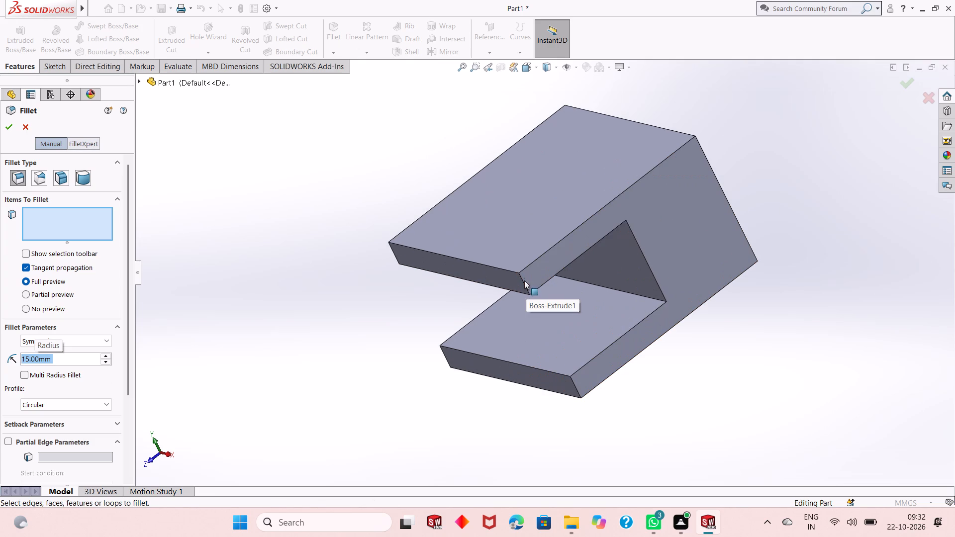
left_click(522, 272)
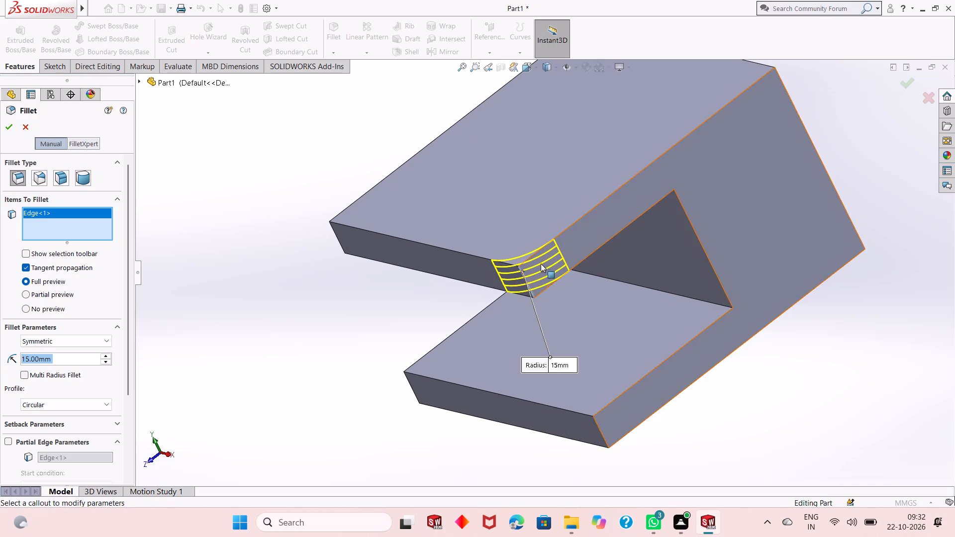
middle_click_drag(541, 265, 586, 353)
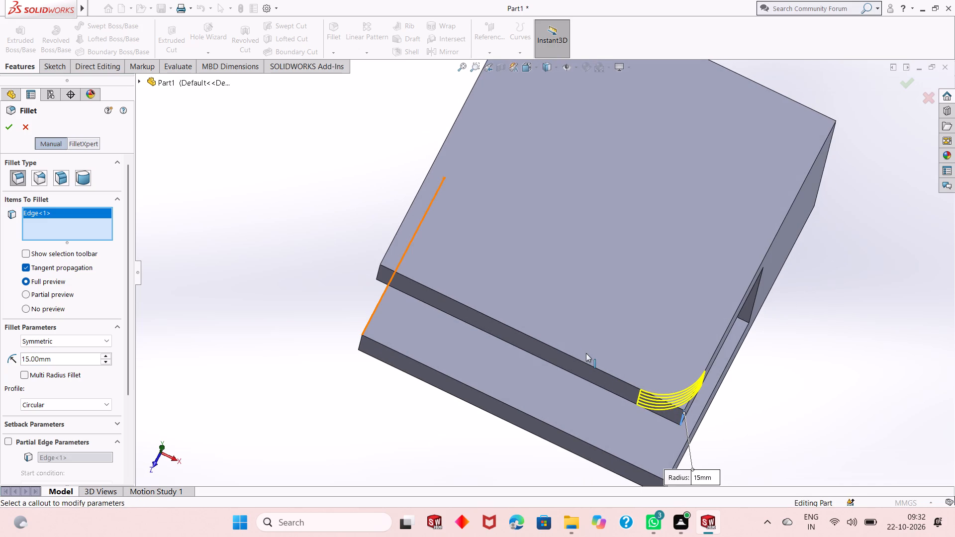
scroll(620, 367, "up", 1)
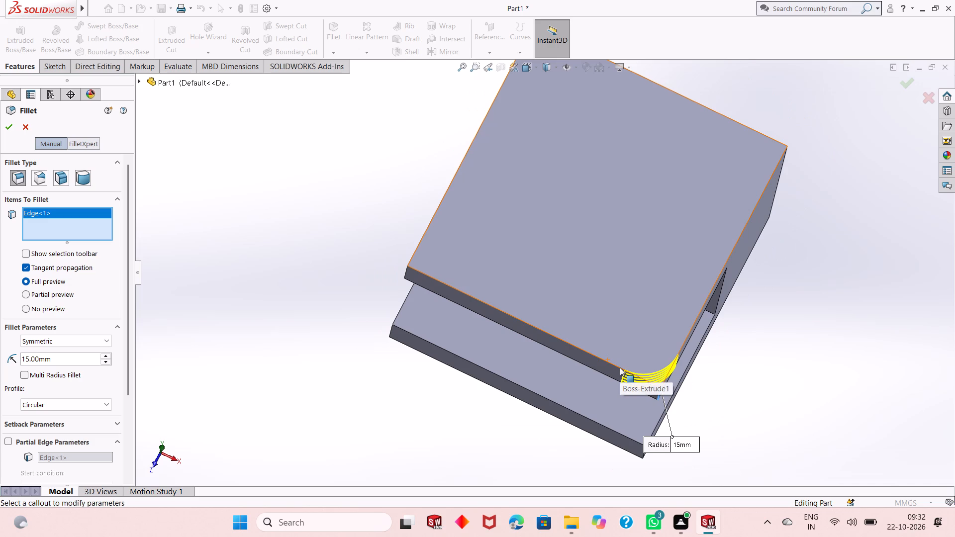
scroll(620, 367, "down", 1)
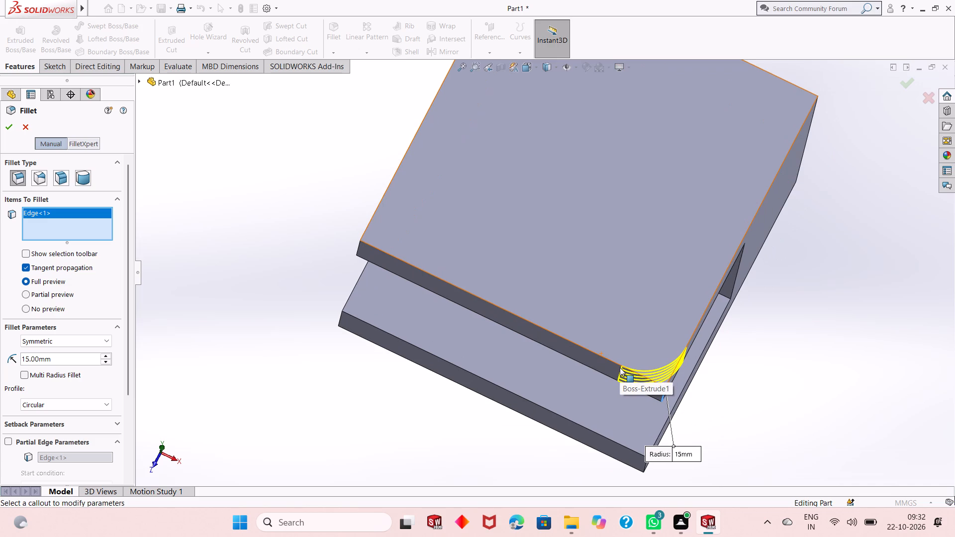
scroll(674, 380, "up", 2)
middle_click_drag(660, 384, 664, 326)
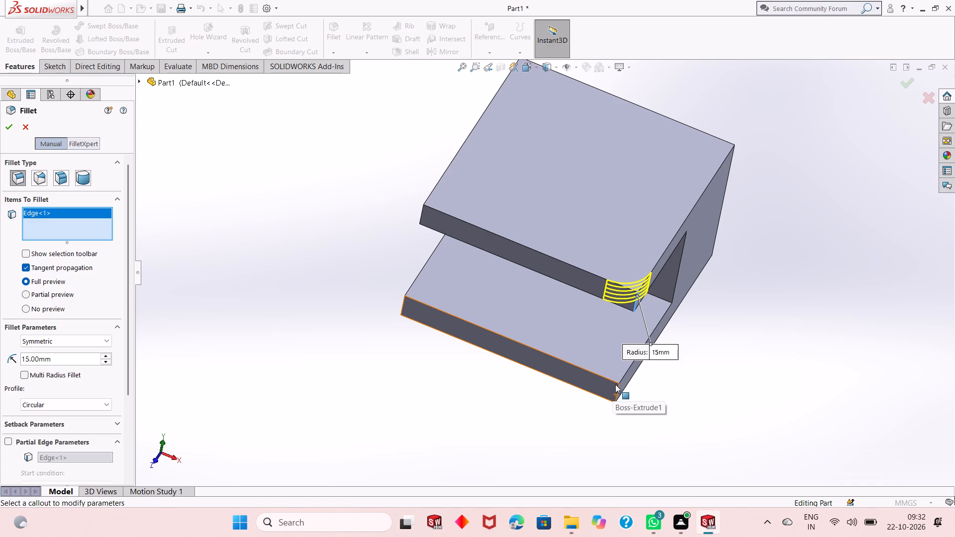
left_click(617, 392)
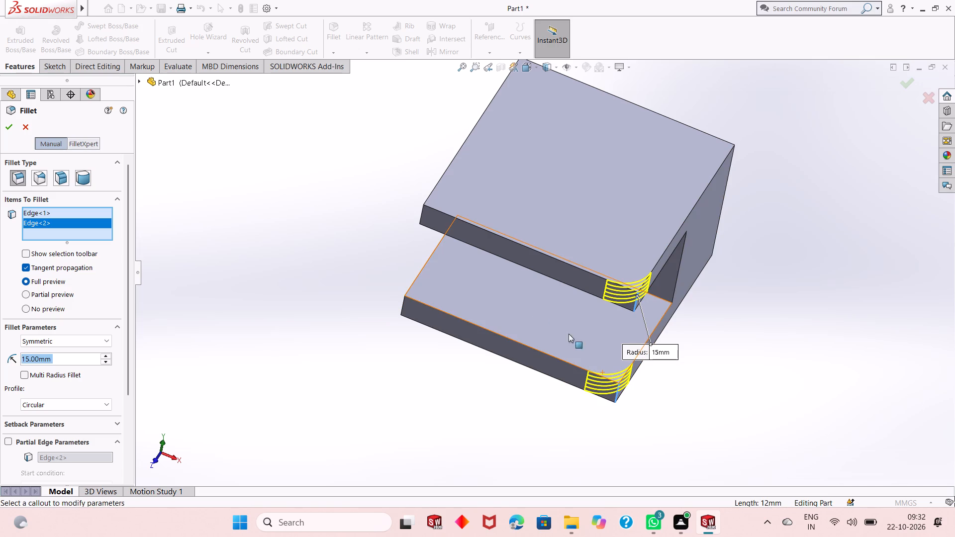
left_click(400, 306)
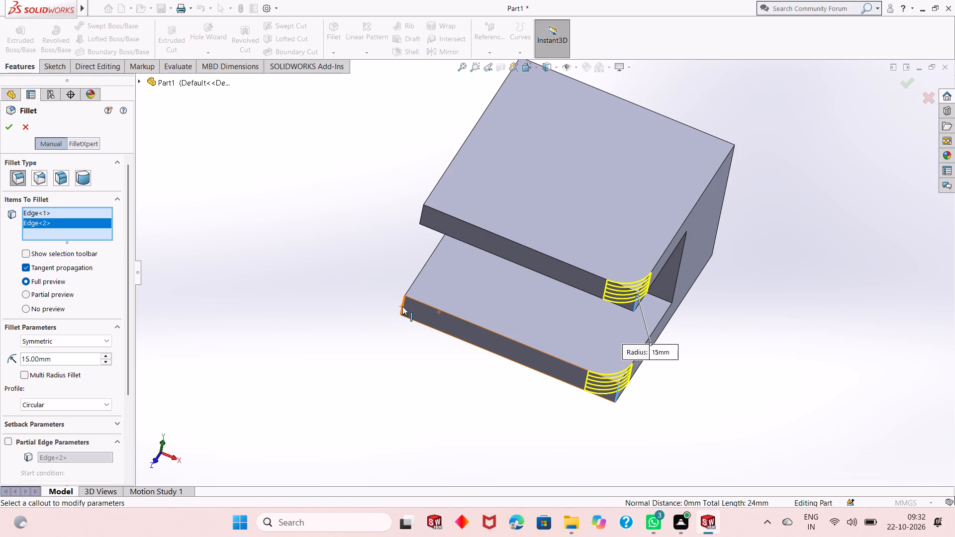
left_click(403, 306)
left_click(424, 214)
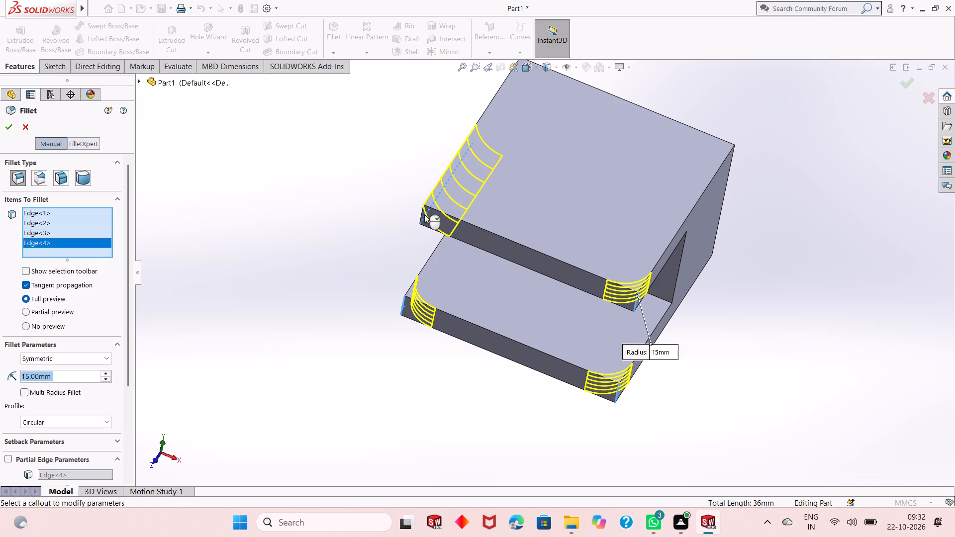
right_click(42, 241)
left_click(71, 261)
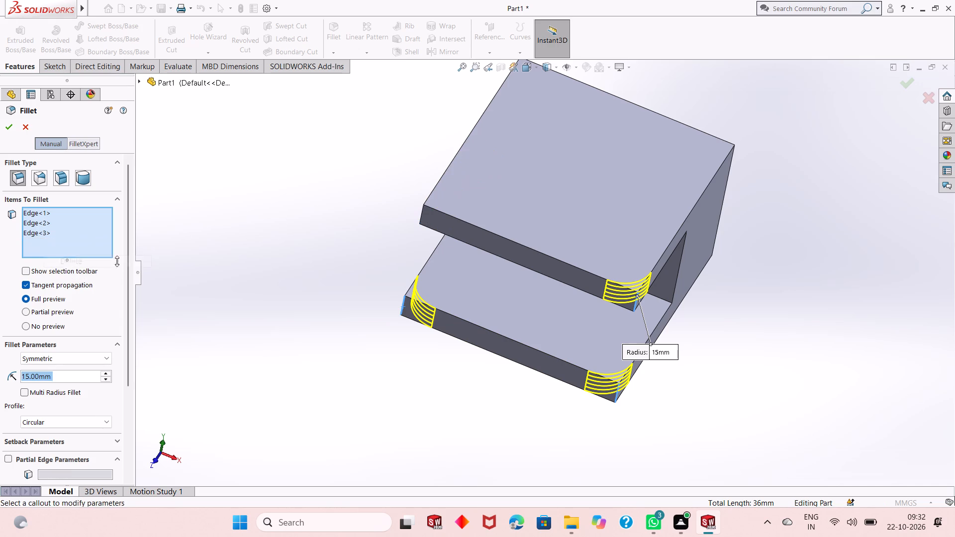
left_click(421, 213)
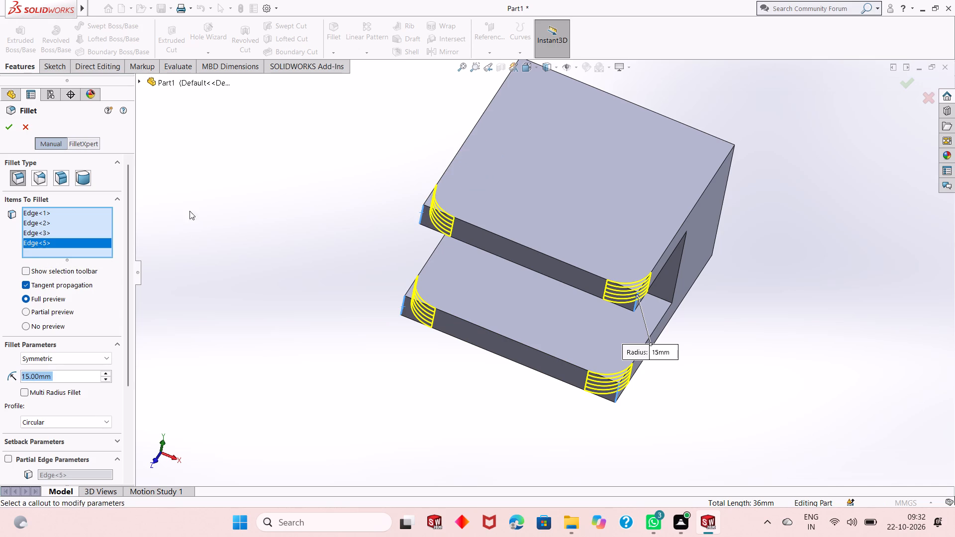
left_click(9, 129)
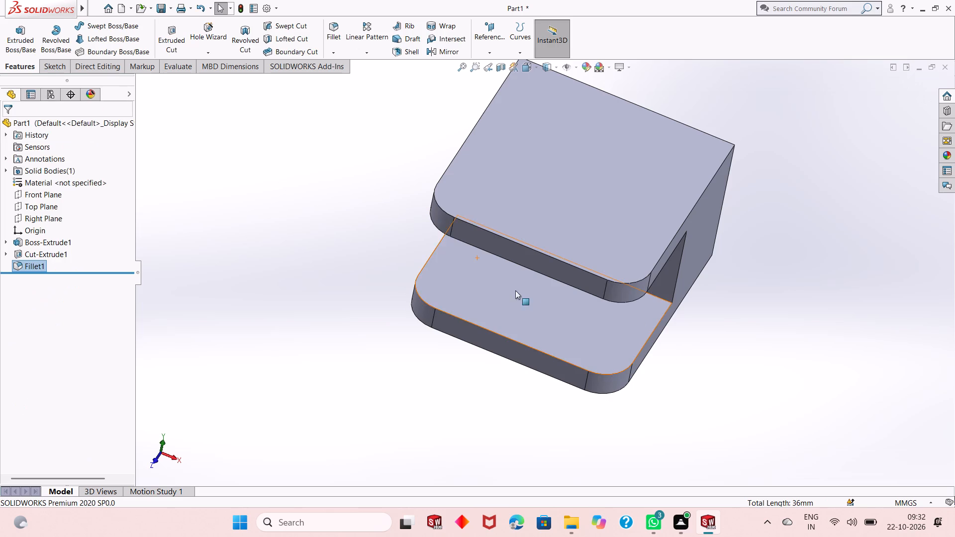
Examine the rounded upper and lower plates from below and above.
scroll(522, 292, "up", 2)
middle_click_drag(651, 294, 693, 146)
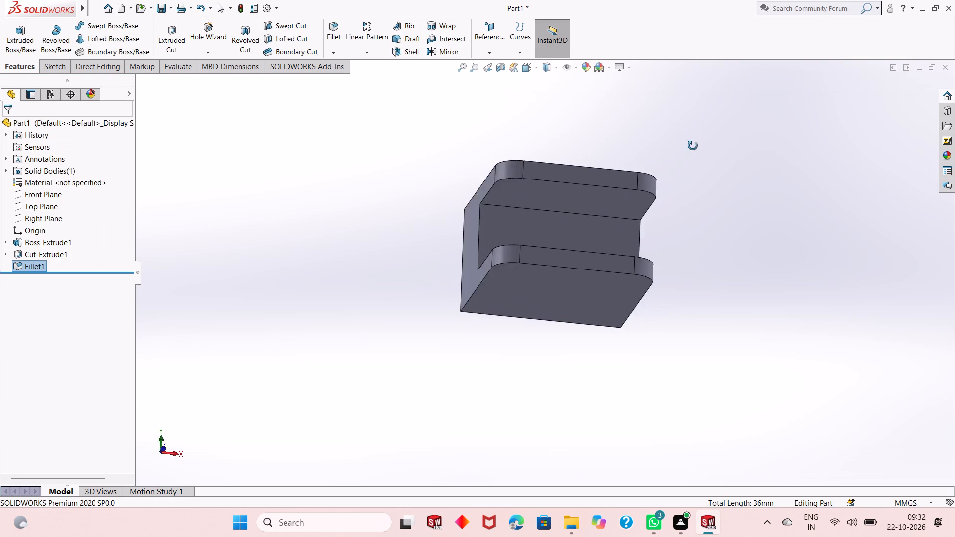
middle_click_drag(693, 146, 663, 338)
scroll(600, 263, "down", 3)
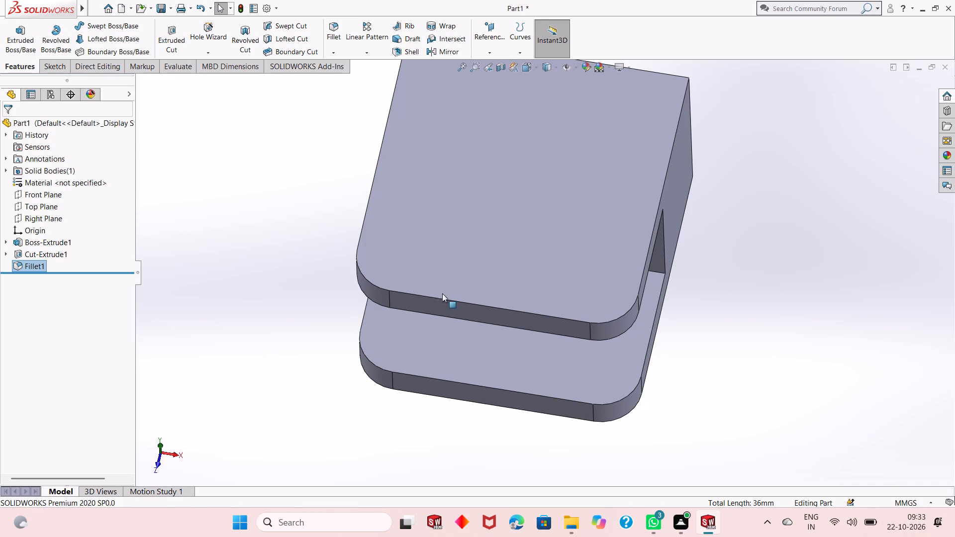
scroll(483, 243, "up", 1)
scroll(597, 174, "down", 1)
scroll(598, 169, "up", 2)
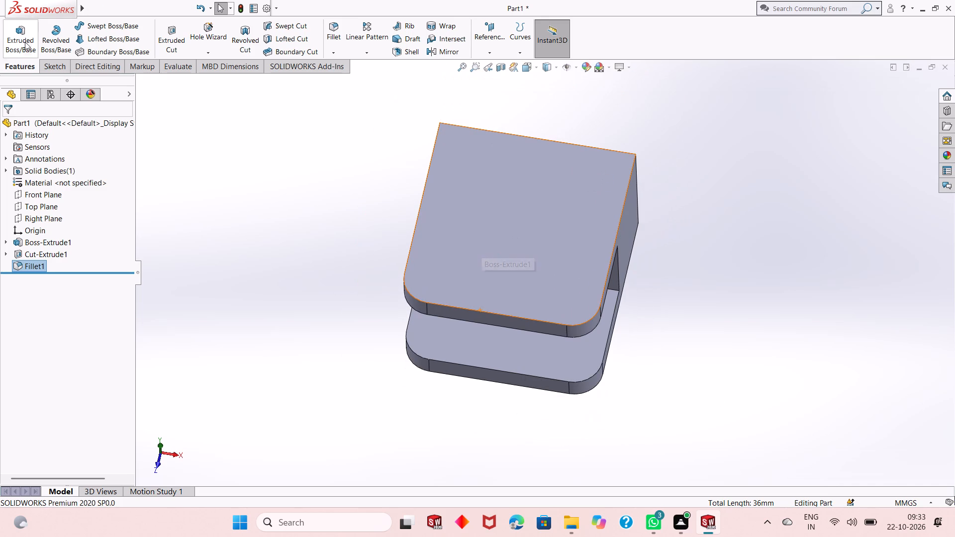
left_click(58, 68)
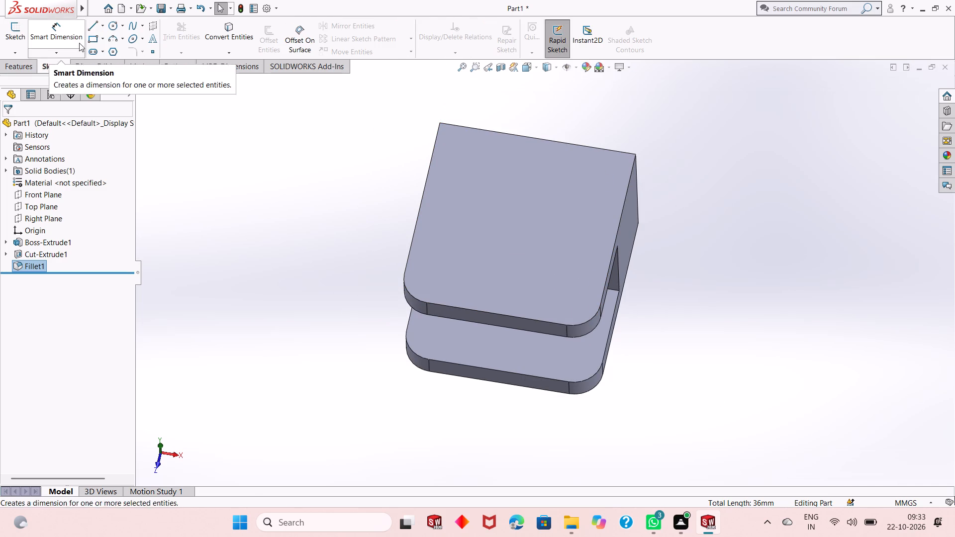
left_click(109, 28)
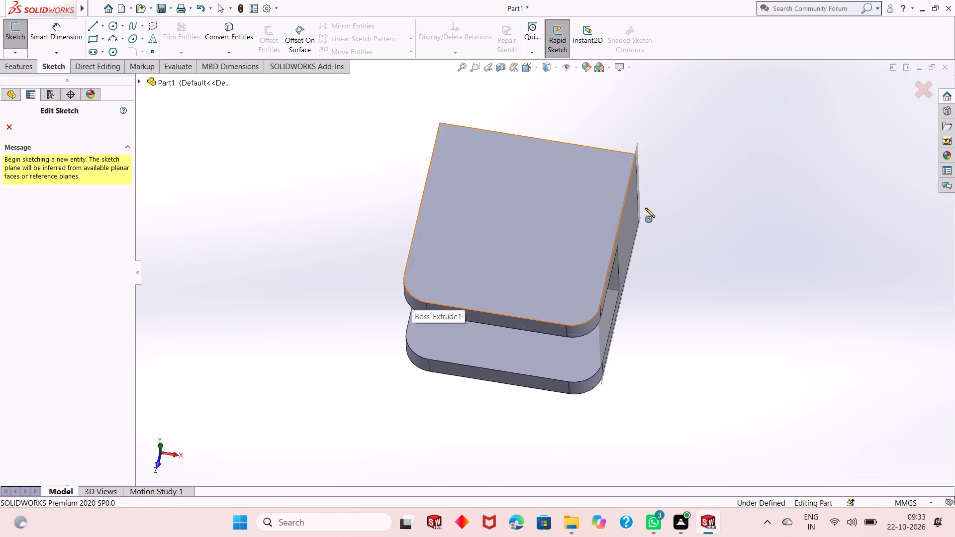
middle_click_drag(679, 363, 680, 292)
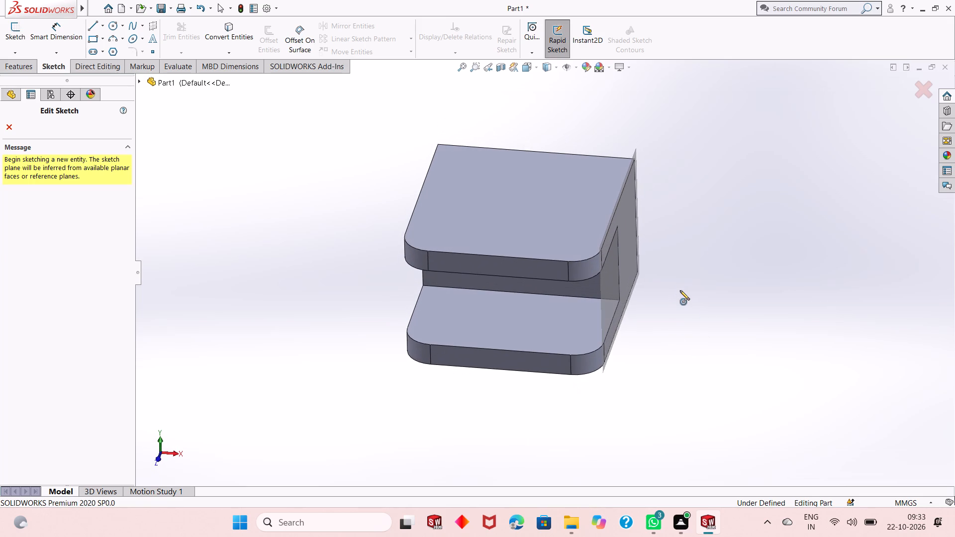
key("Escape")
Sketch two circles of about 8.6 and 9.3 mm radius on the block's top face, each centred on a corner fillet's centre.
right_click(443, 218)
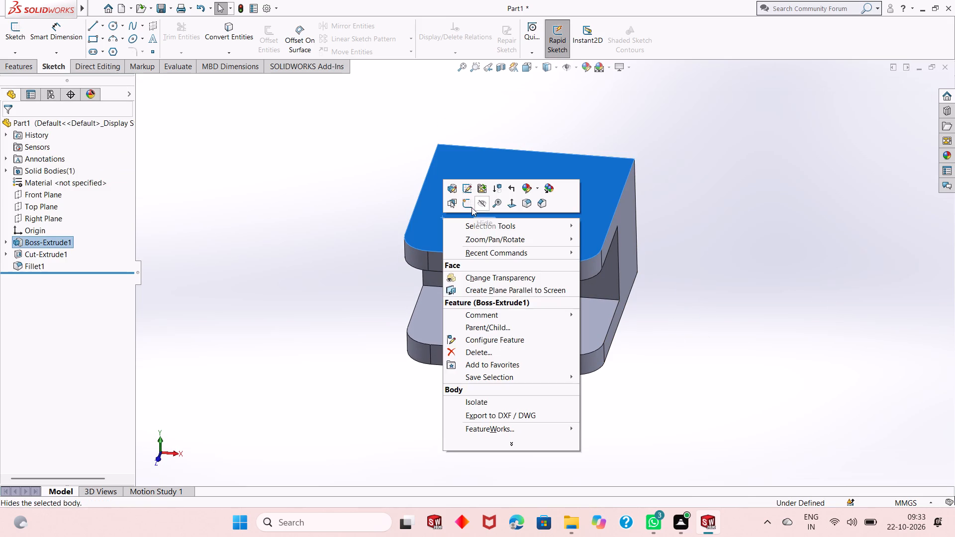
left_click(472, 207)
key("Escape")
left_click(116, 24)
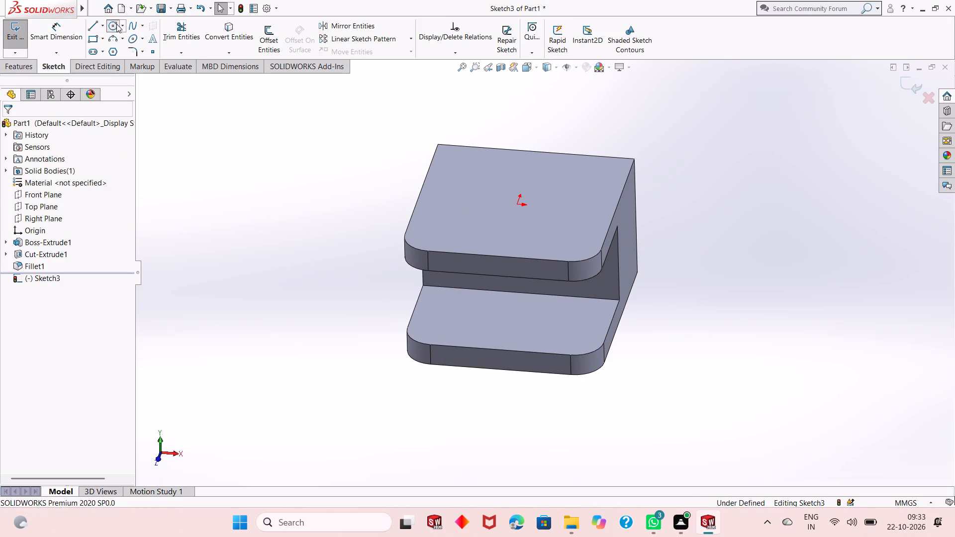
middle_click_drag(447, 273, 447, 305)
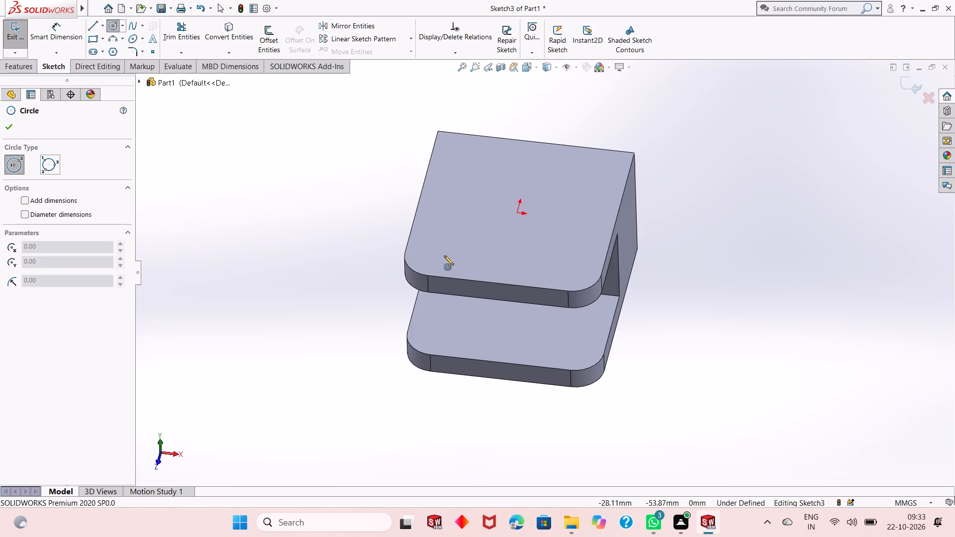
scroll(441, 233, "down", 4)
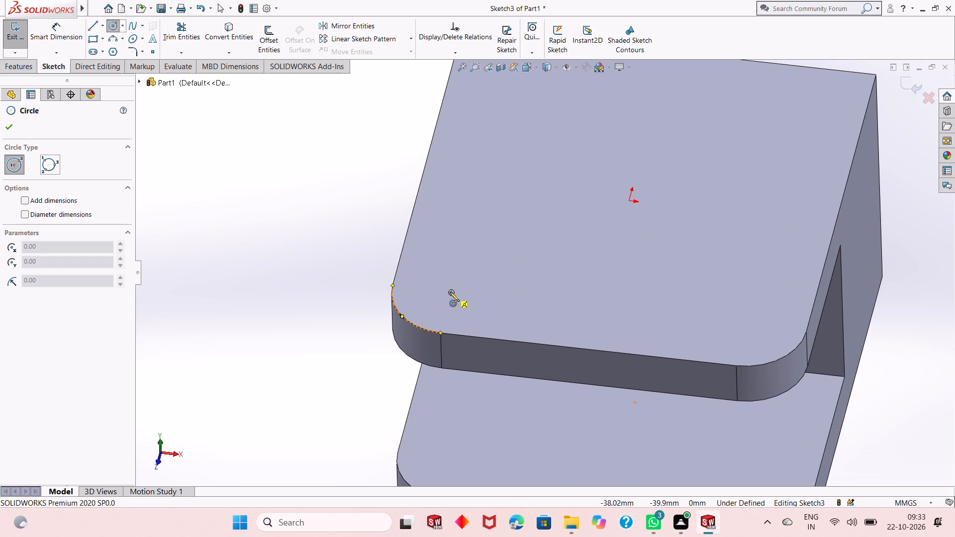
left_click(450, 292)
left_click(458, 269)
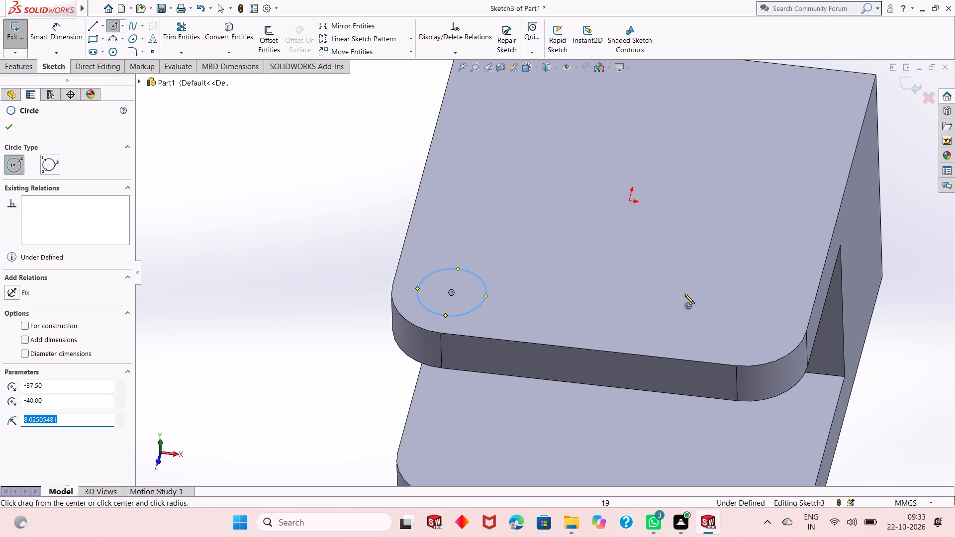
left_click(747, 323)
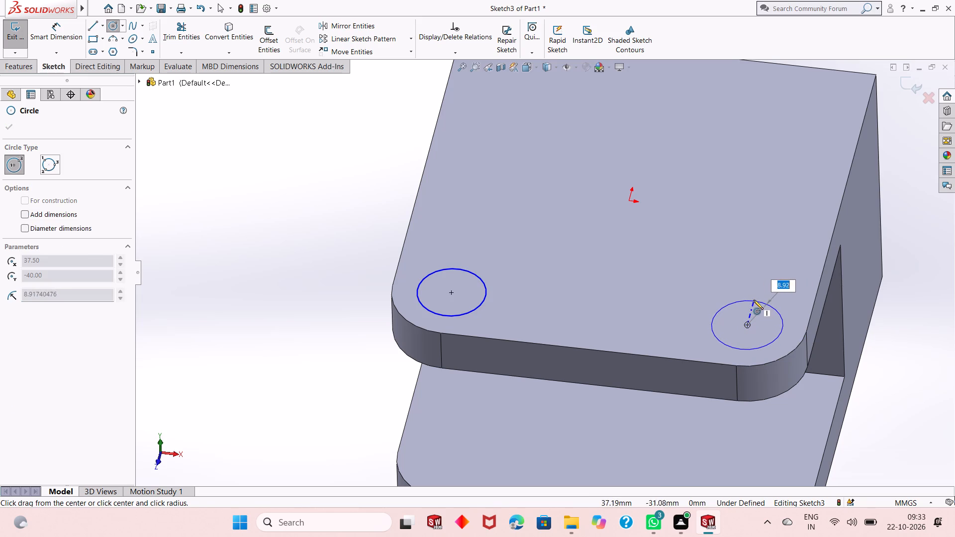
left_click(754, 300)
right_click(196, 151)
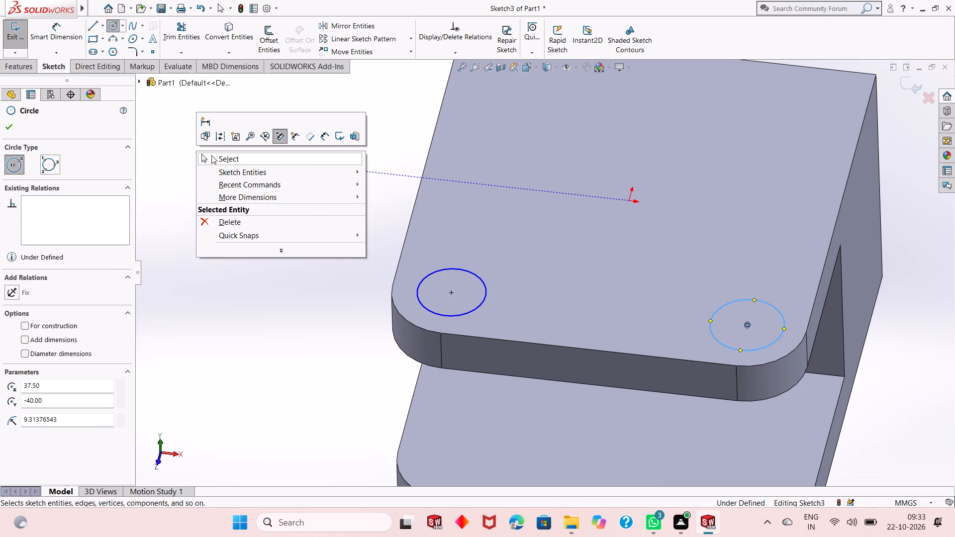
left_click(212, 156)
Dimension the left circle's diameter to 15 mm.
scroll(550, 311, "up", 3)
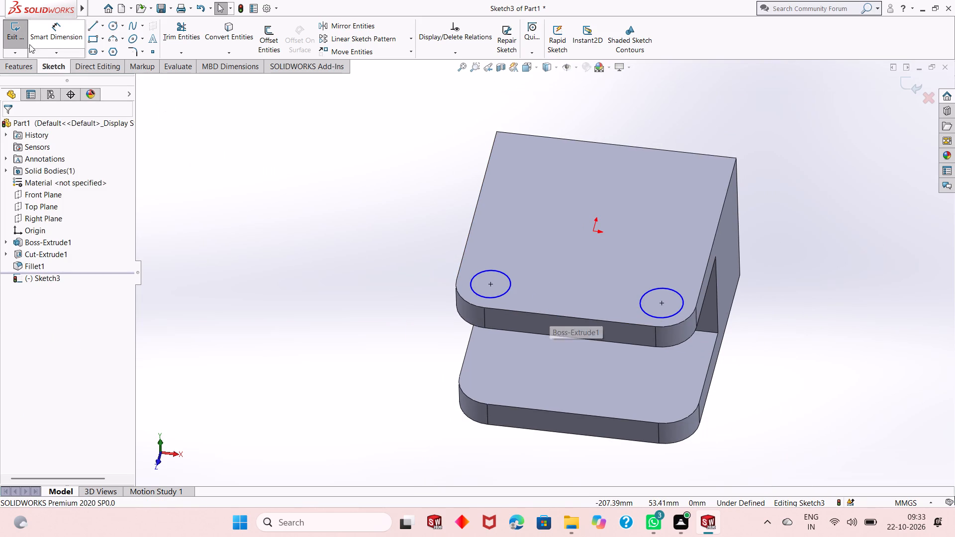
left_click(53, 39)
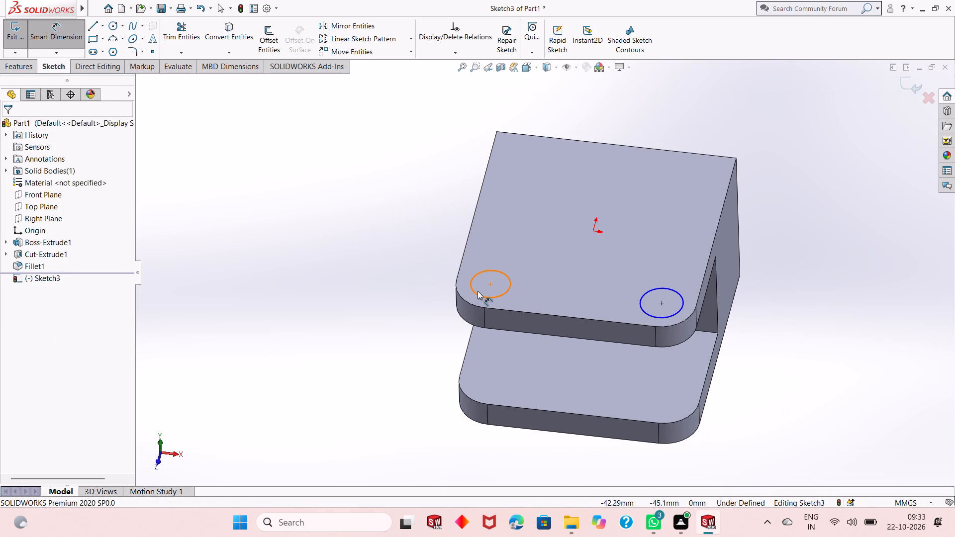
left_click(478, 294)
left_click(367, 338)
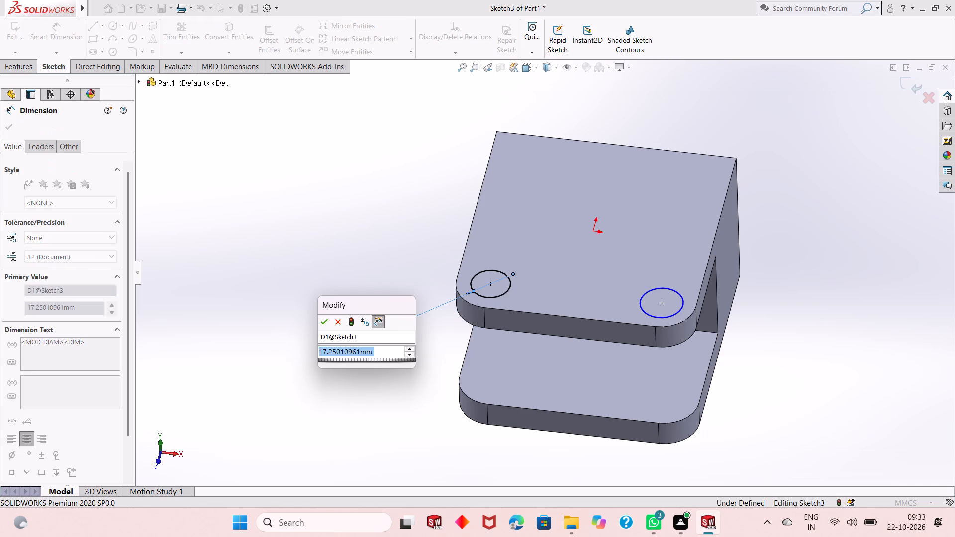
type("15")
key("Return")
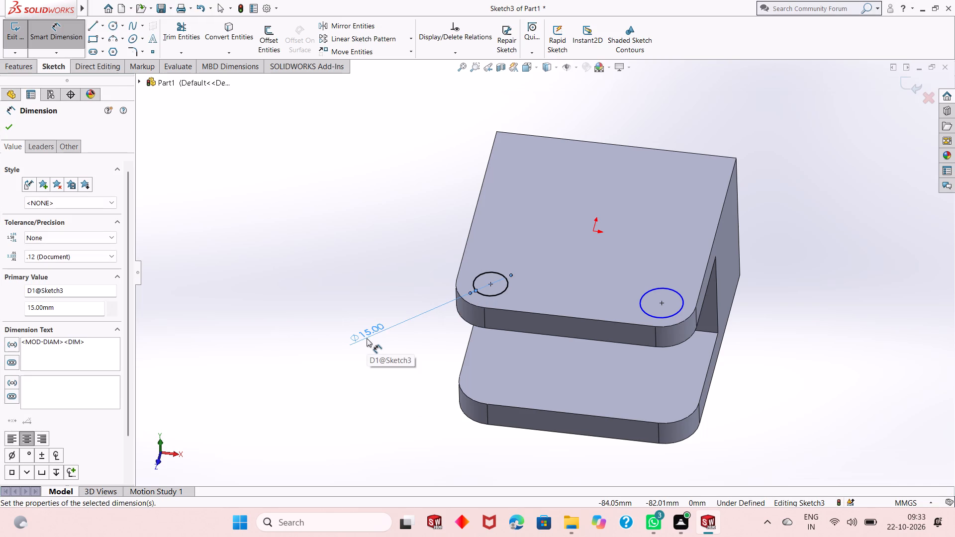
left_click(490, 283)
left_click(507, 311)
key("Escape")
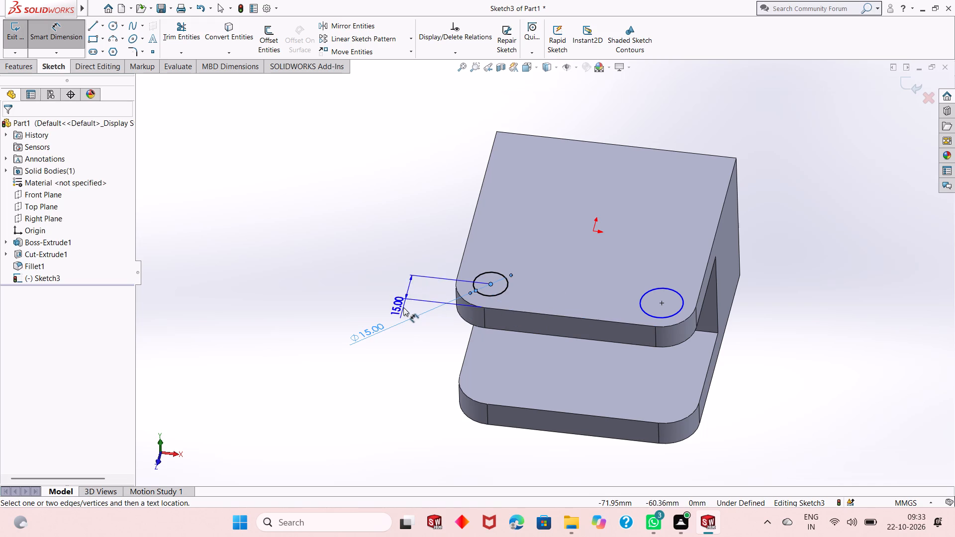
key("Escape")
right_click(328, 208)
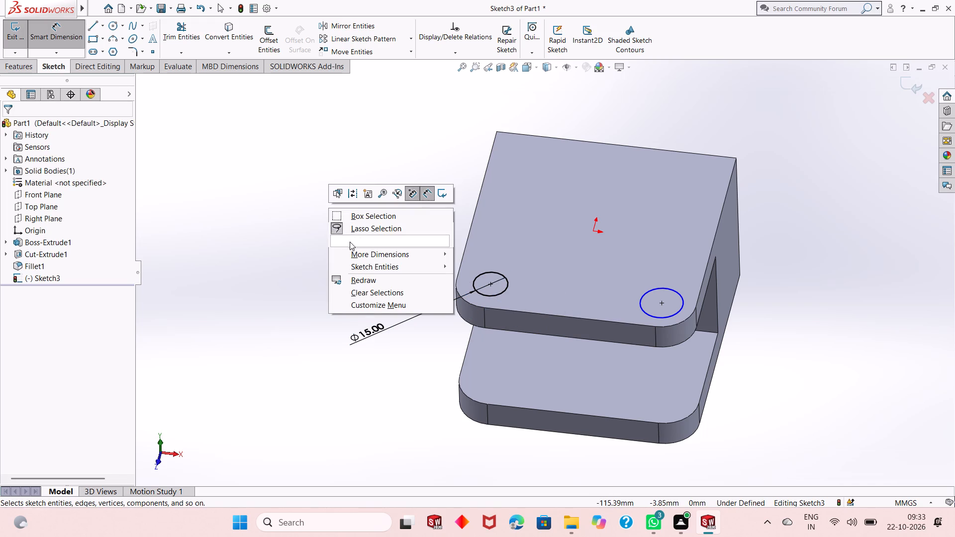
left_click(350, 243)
Add an Equal relation between the 15 mm circle and the other circle on the top face.
scroll(549, 333, "up", 2)
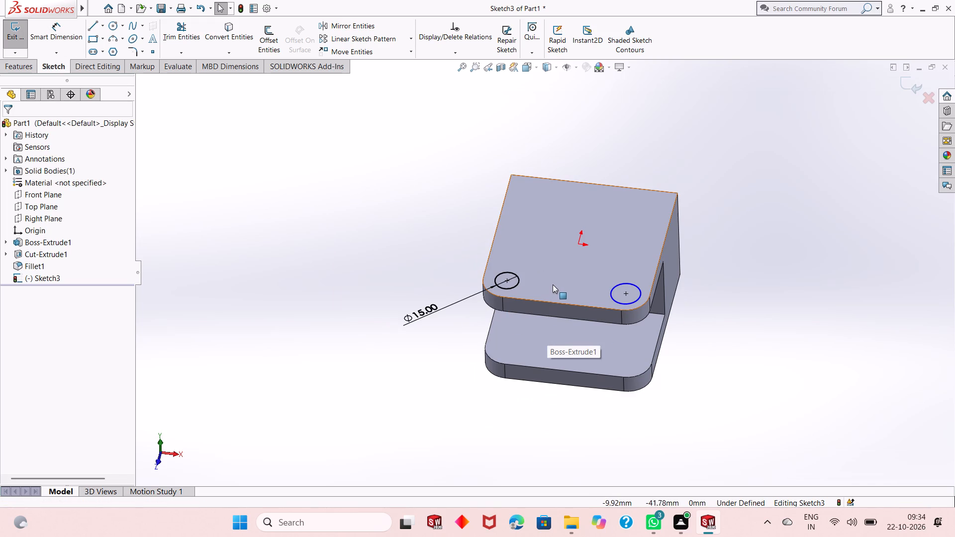
scroll(554, 283, "down", 1)
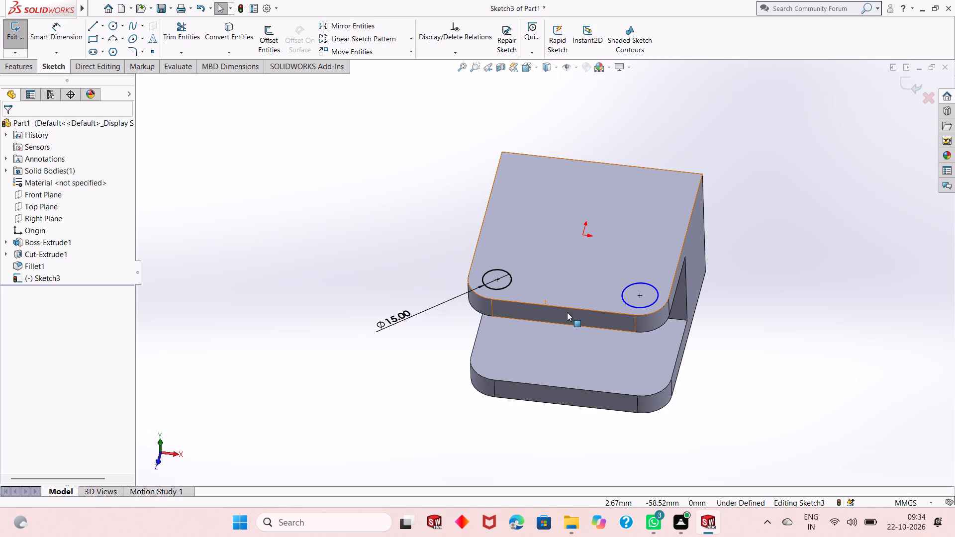
middle_click_drag(597, 280, 620, 270)
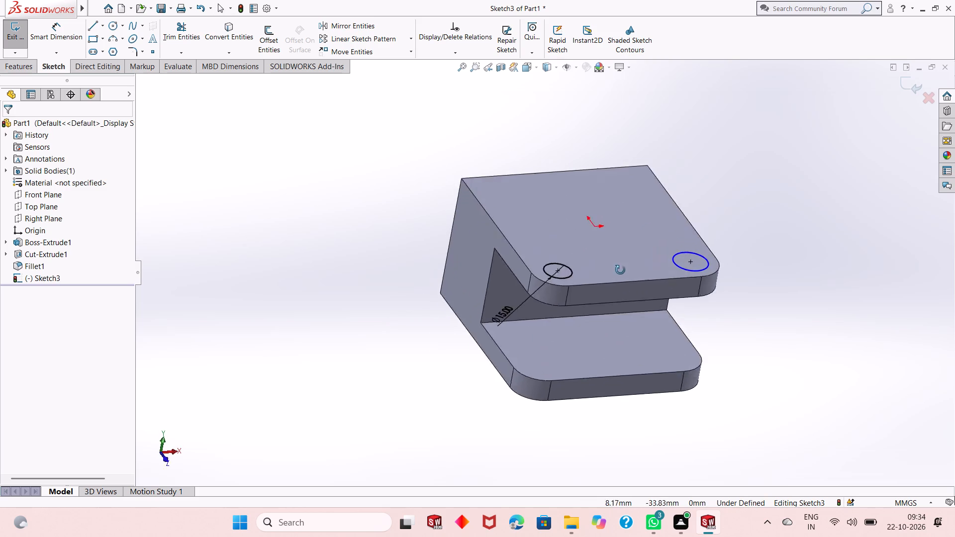
middle_click_drag(620, 270, 611, 342)
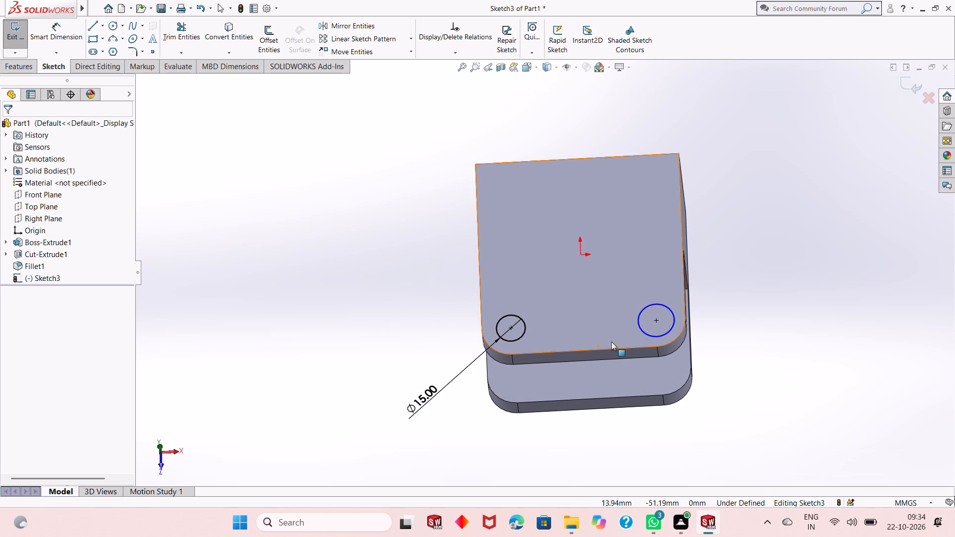
scroll(613, 340, "down", 1)
scroll(613, 340, "up", 1)
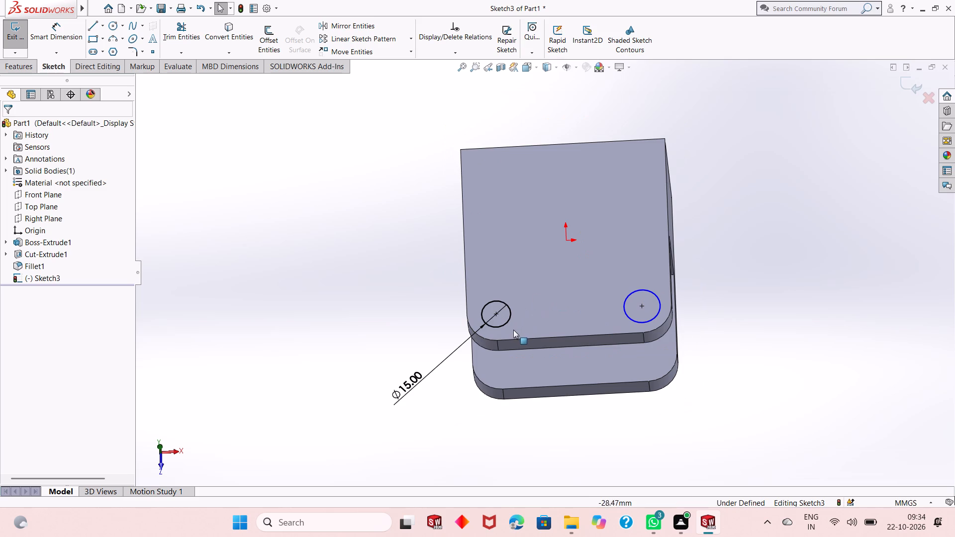
left_click(509, 322)
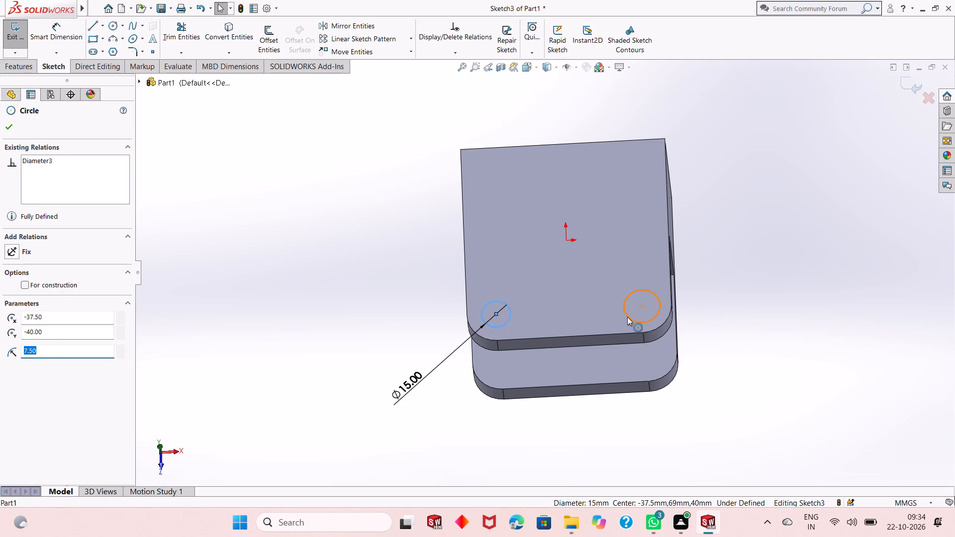
left_click(630, 317, "ctrl")
left_click(710, 275)
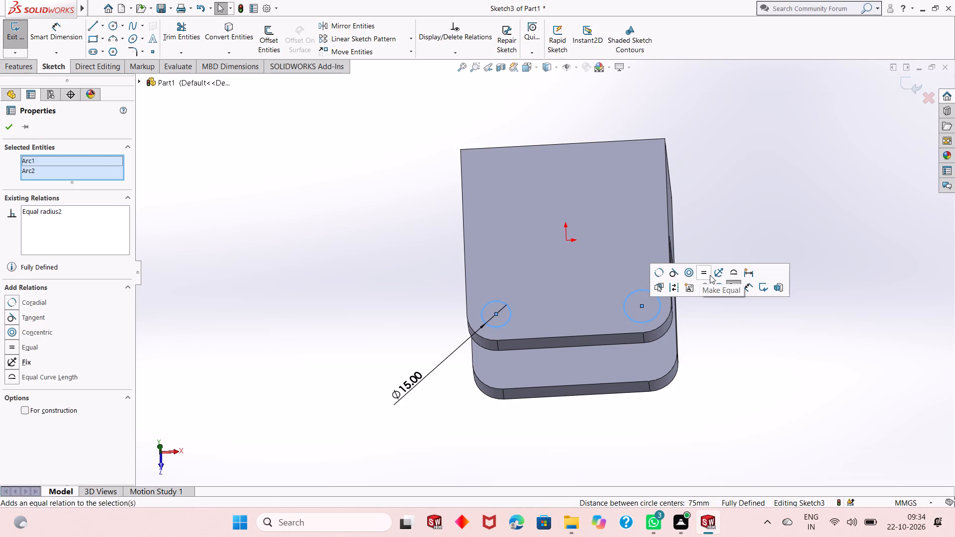
key("Escape")
key("Escape")
Extrude-cut the two circles Through All so the holes pass through both the upper and lower plates.
scroll(631, 314, "down", 3)
scroll(490, 304, "down", 3)
scroll(490, 304, "up", 4)
middle_click_drag(521, 323, 523, 244)
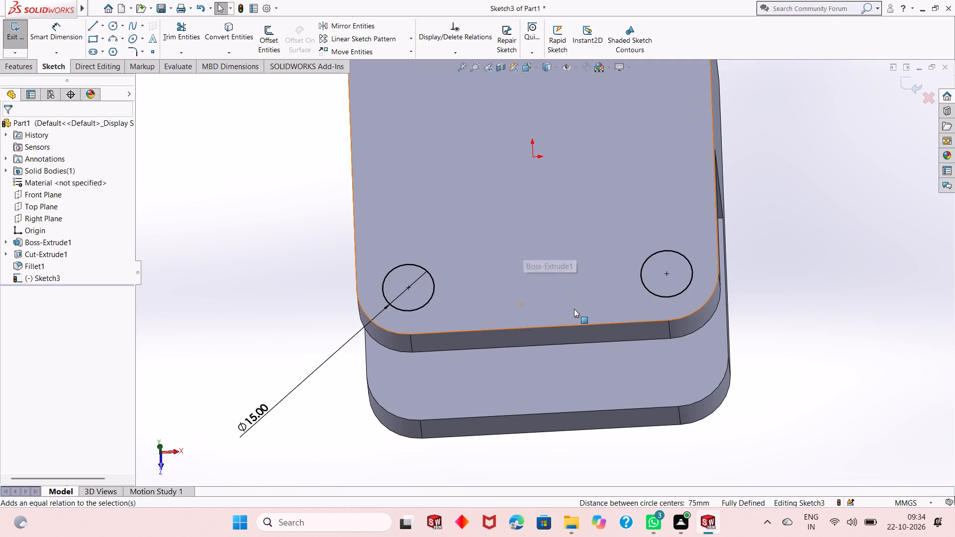
middle_click_drag(574, 309, 573, 248)
scroll(570, 241, "up", 1)
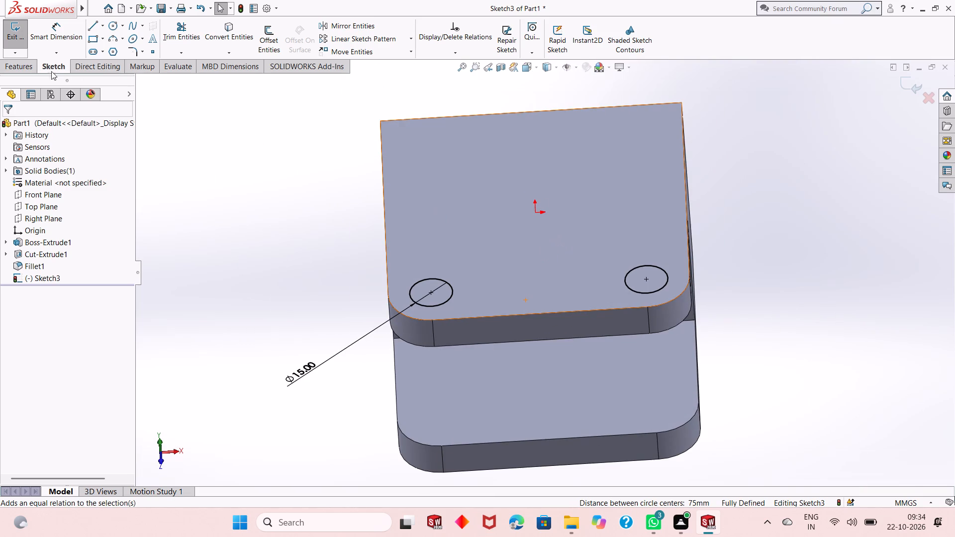
left_click(17, 65)
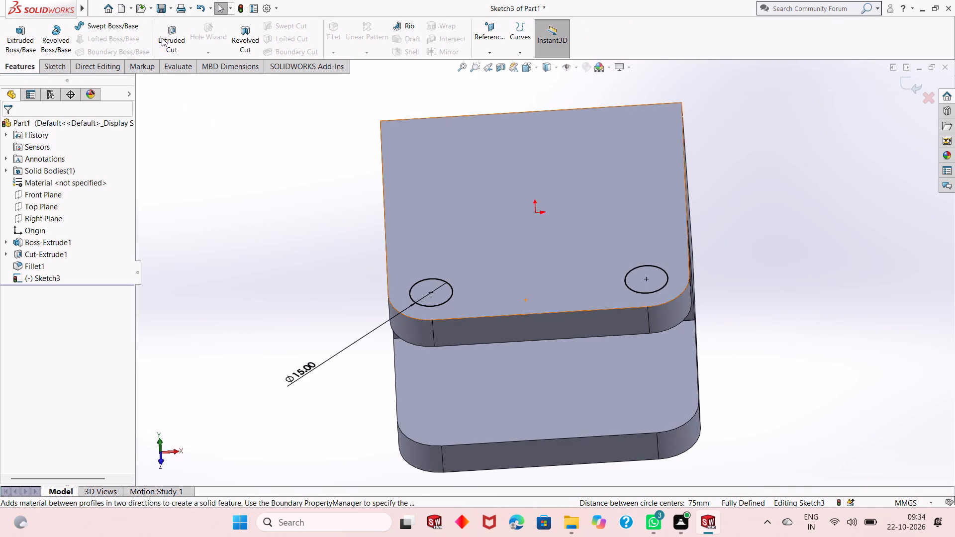
left_click(162, 38)
scroll(245, 228, "up", 2)
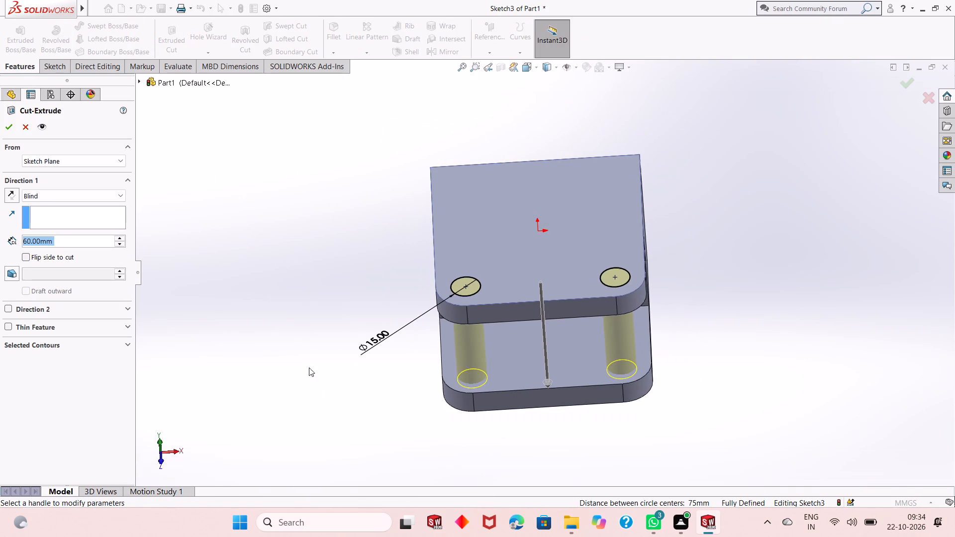
middle_click_drag(438, 422, 435, 281)
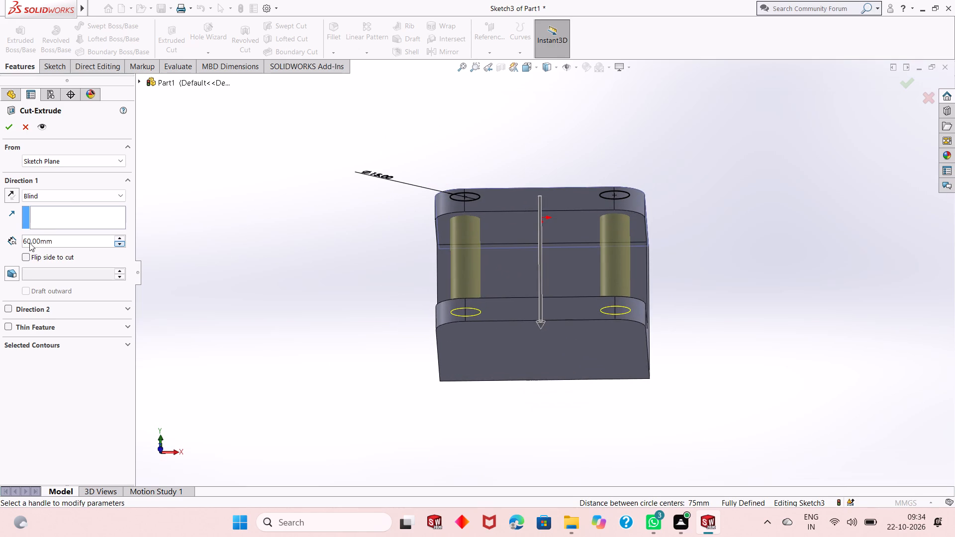
left_click(66, 194)
left_click(72, 215)
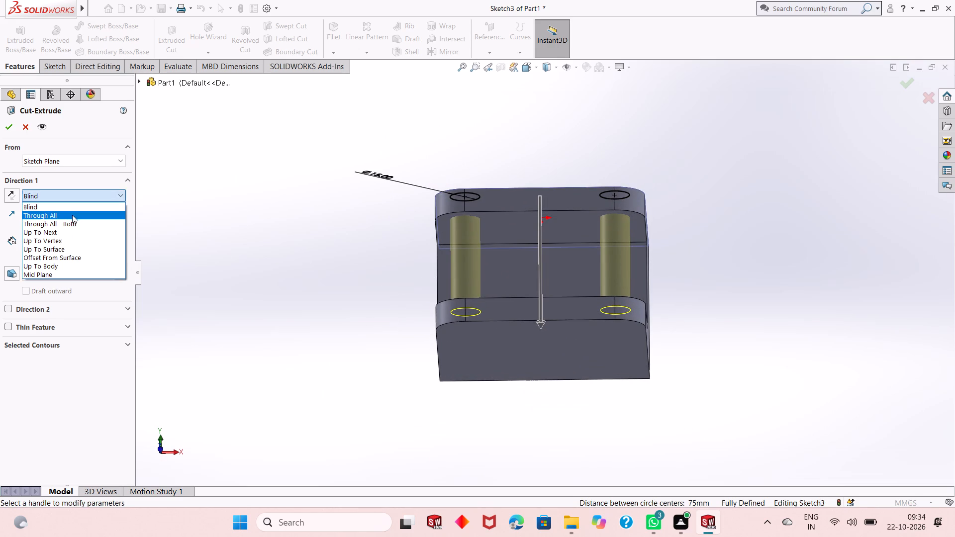
left_click(7, 132)
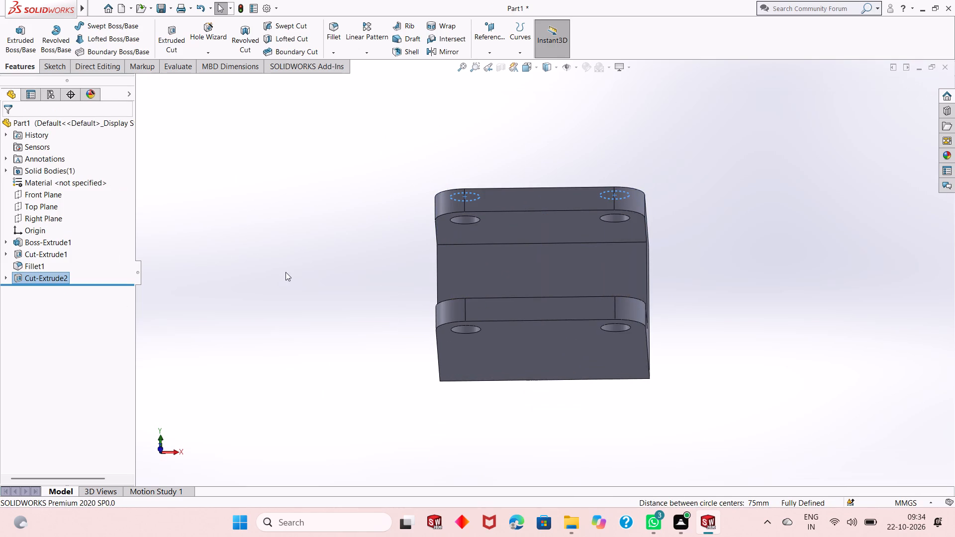
left_click(286, 272)
Examine the holes in both plates from several sides.
scroll(406, 271, "up", 2)
middle_click_drag(555, 247, 539, 321)
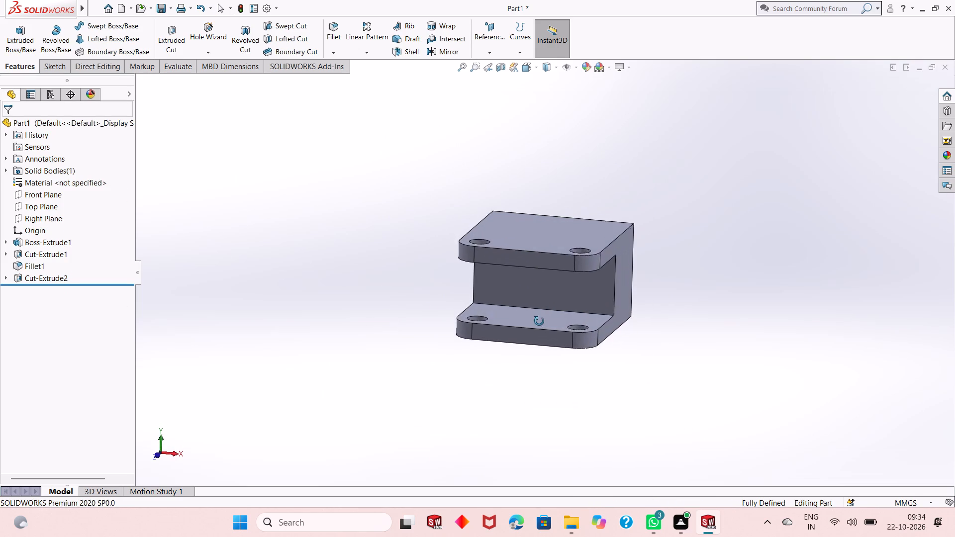
middle_click_drag(539, 321, 511, 349)
scroll(511, 337, "up", 1)
scroll(540, 251, "down", 5)
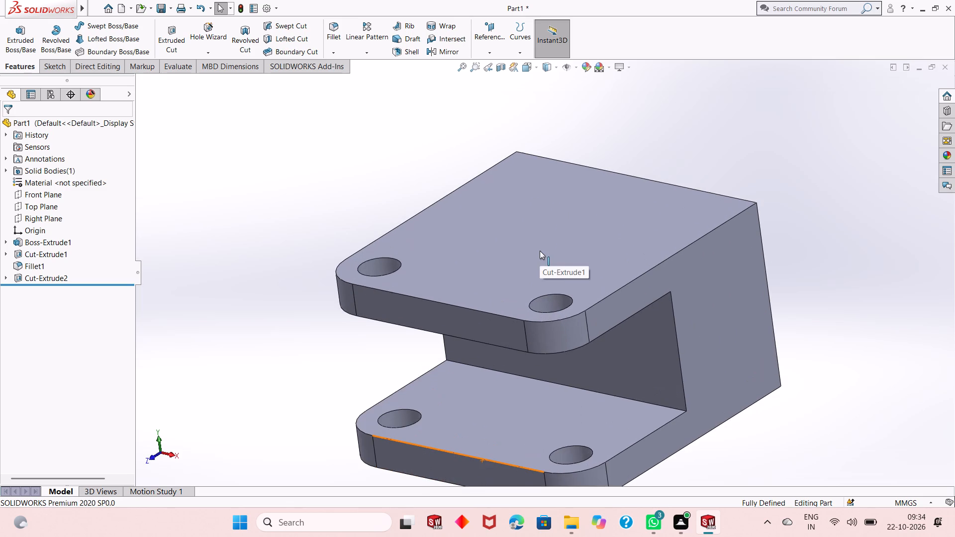
Open a new sketch on the top face of the part and view it face-on.
scroll(505, 280, "up", 2)
scroll(632, 354, "down", 1)
middle_click_drag(559, 347, 556, 233)
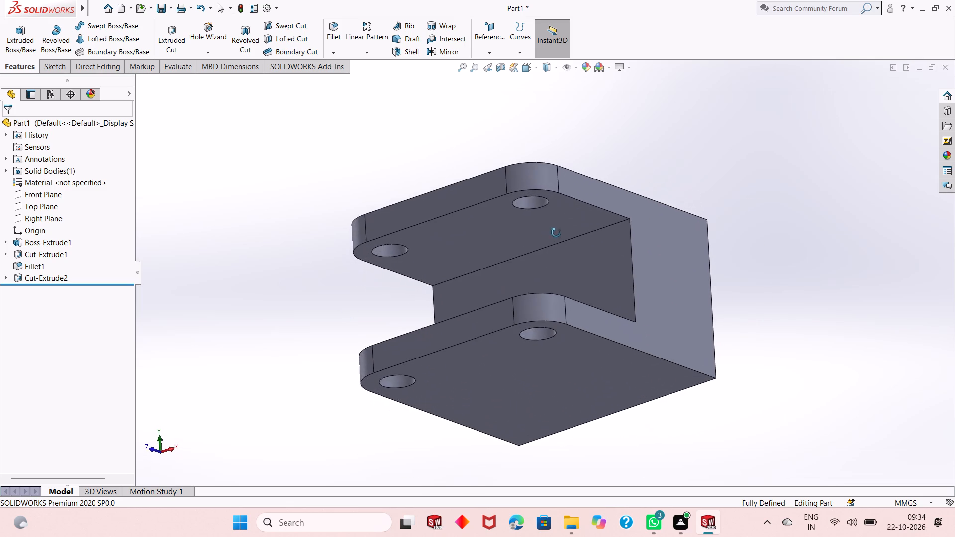
middle_click_drag(556, 233, 582, 425)
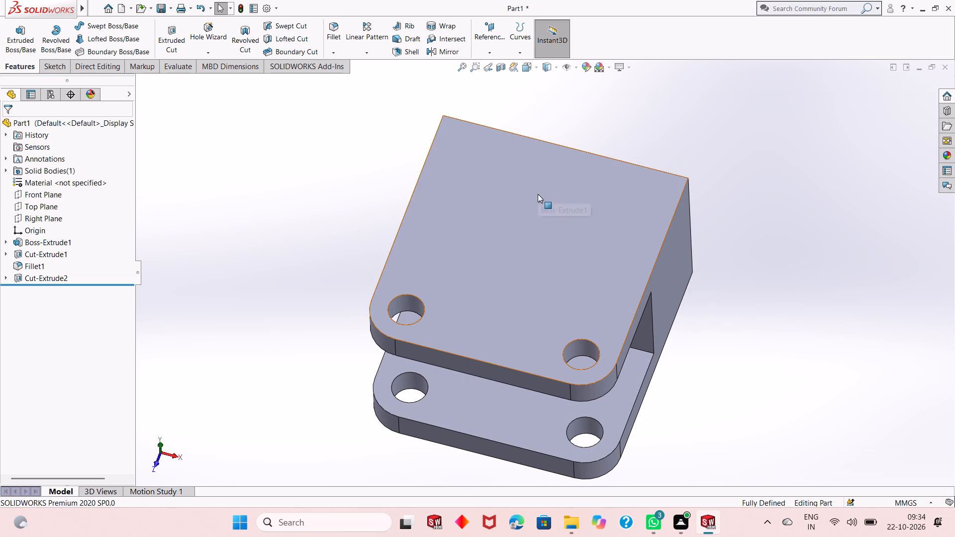
left_click(559, 198)
left_click(609, 166)
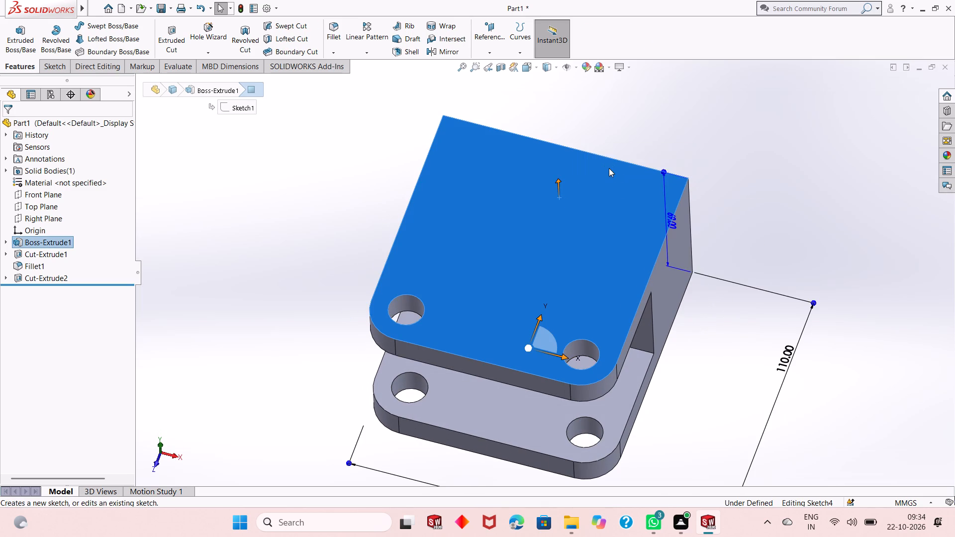
key("Escape")
key("ctrl+8")
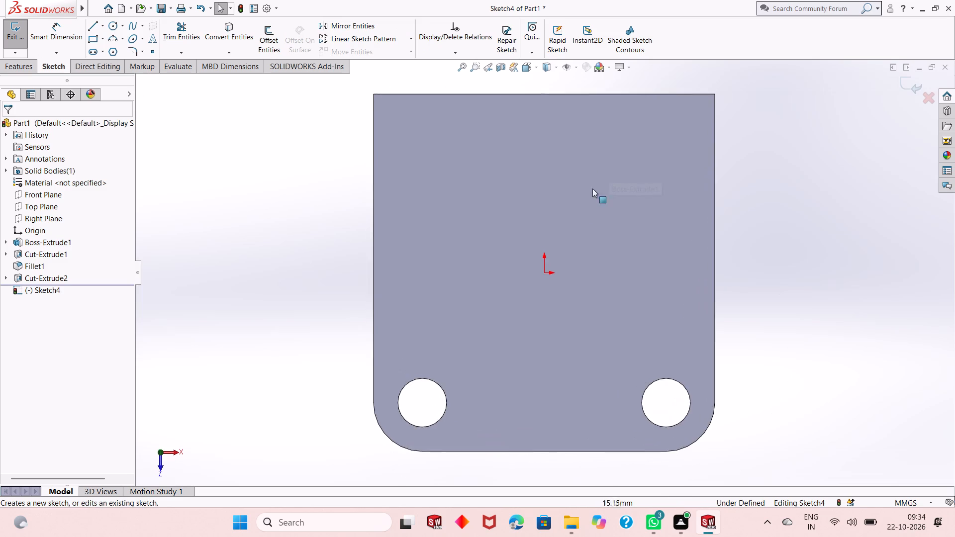
scroll(568, 232, "up", 1)
key("Escape")
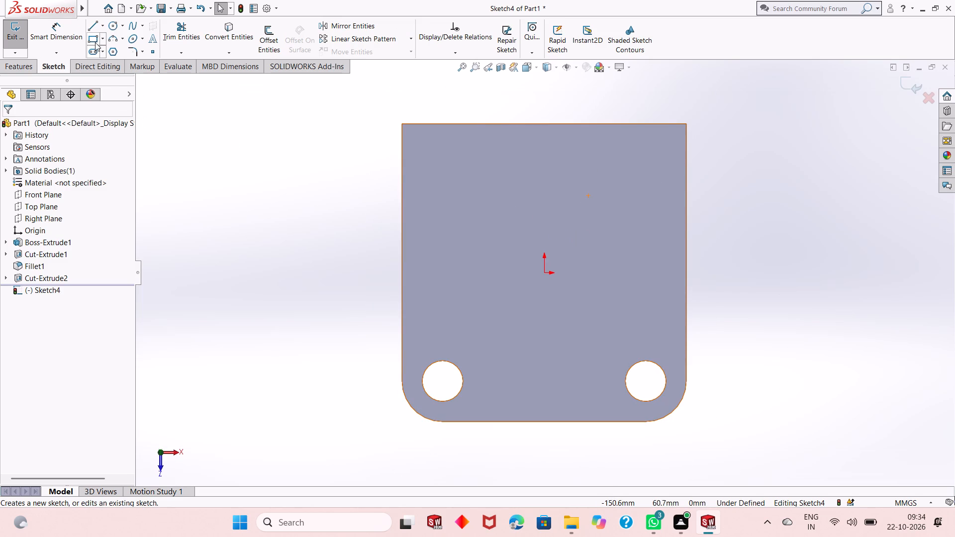
Sketch a corner rectangle about 55 x 23 mm on the top face, near the straight back edge opposite the holes.
left_click(95, 42)
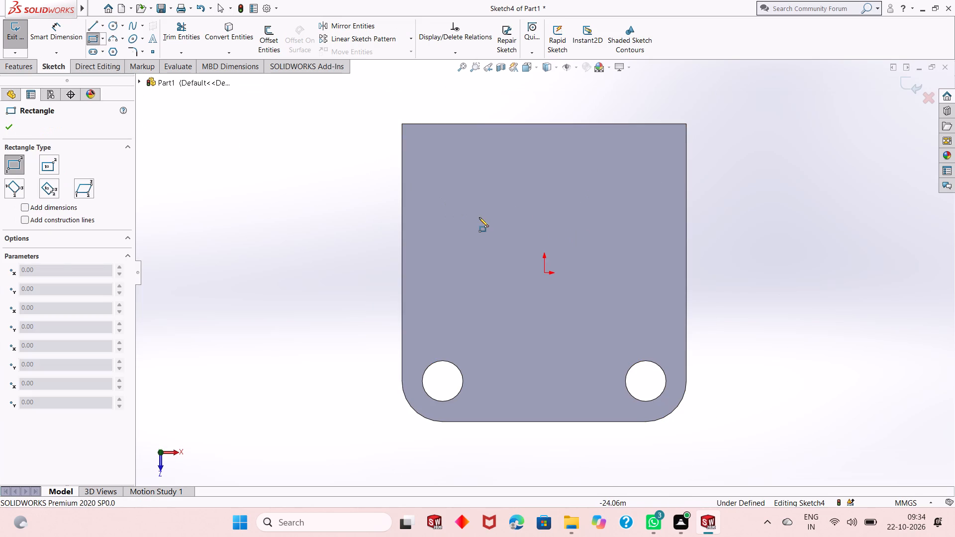
left_click(498, 161)
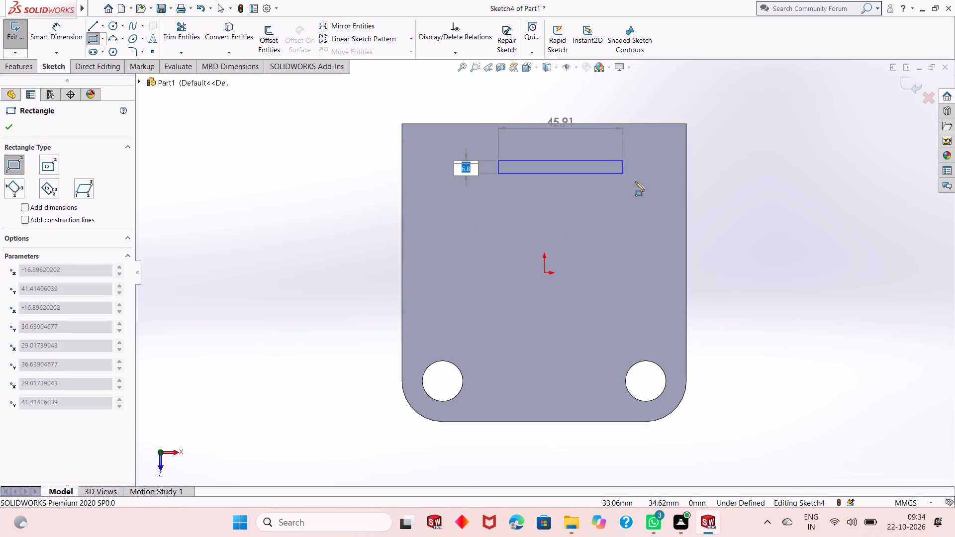
left_click(649, 222)
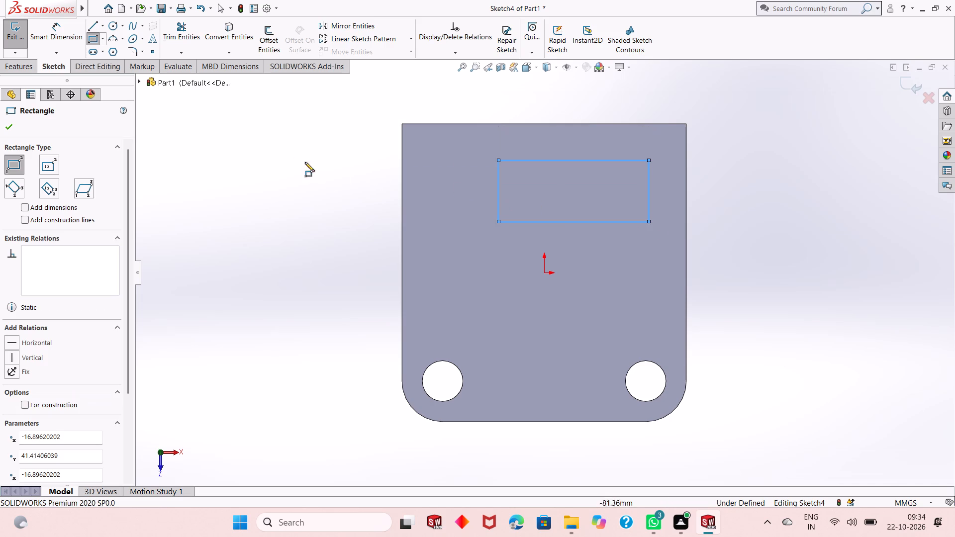
right_click(230, 128)
left_click(240, 134)
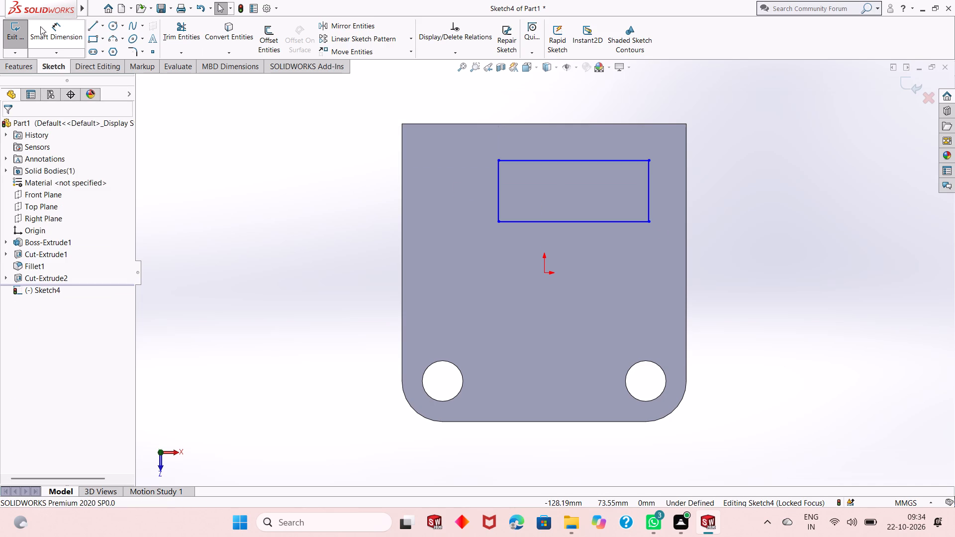
Dimension the rectangle's front-to-back side to 35 mm.
left_click(65, 31)
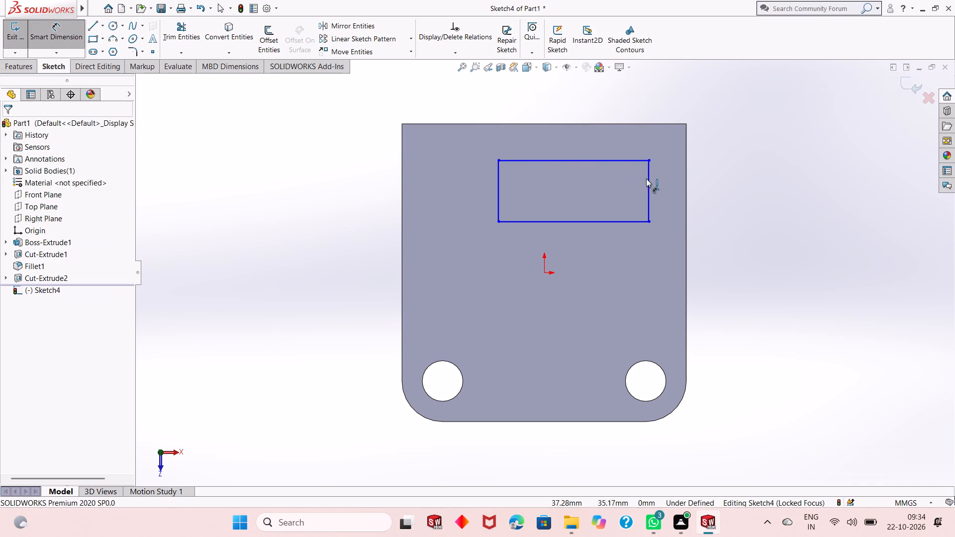
left_click(649, 182)
left_click(793, 179)
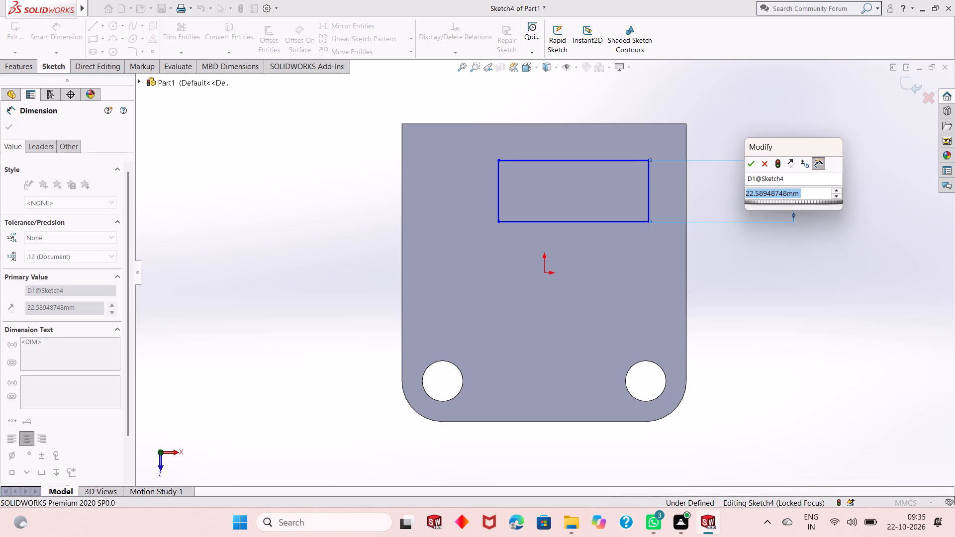
type("35")
key("Return")
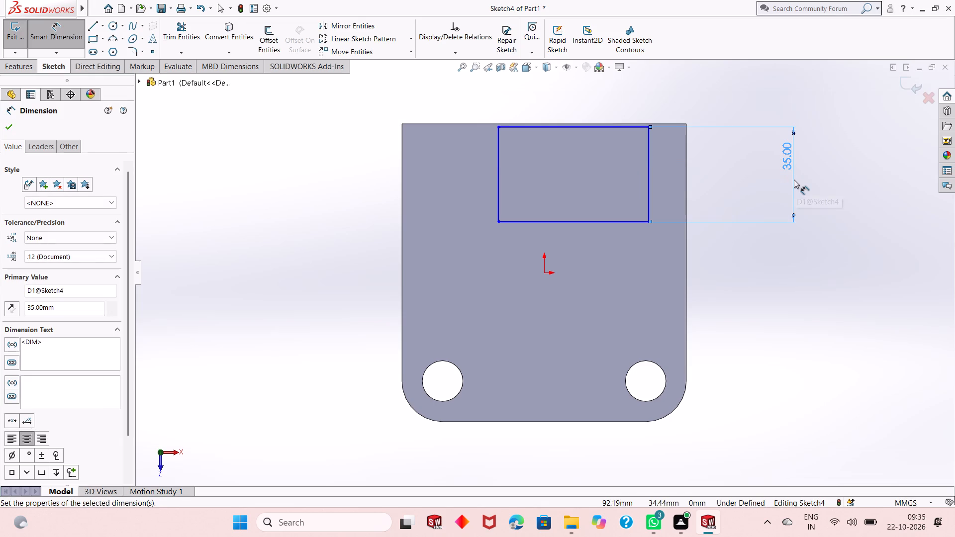
Dimension the distance between the rectangle's back side and the part's straight back edge to 10 mm.
left_click(609, 126)
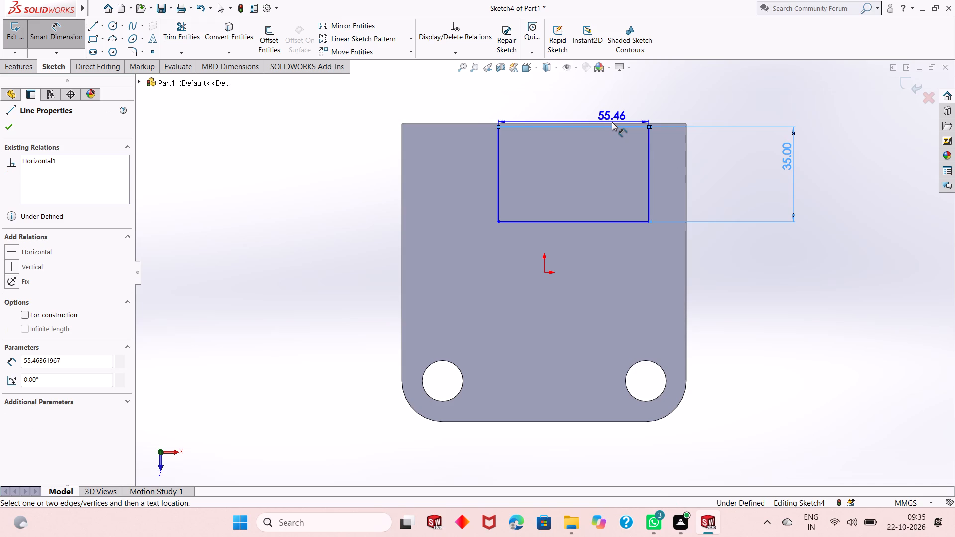
left_click(614, 124)
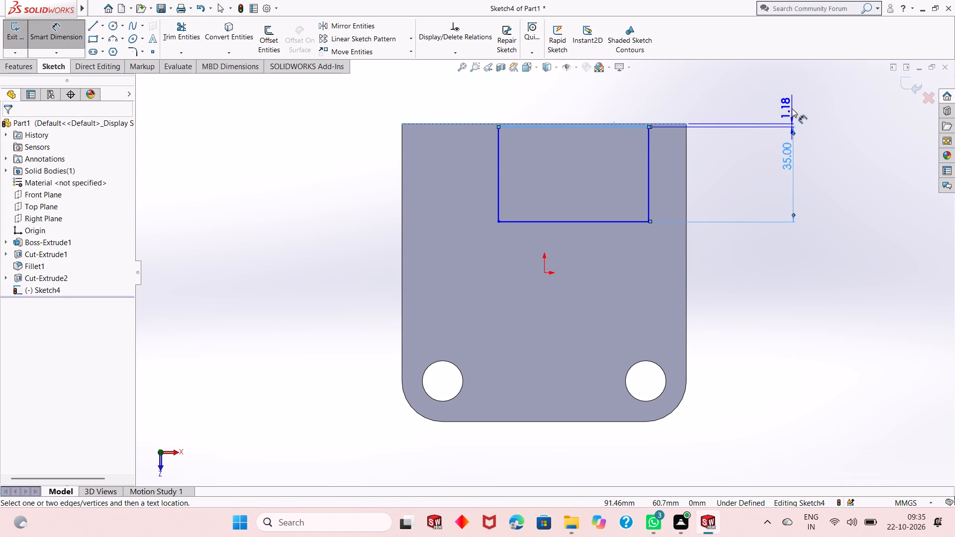
left_click(792, 108)
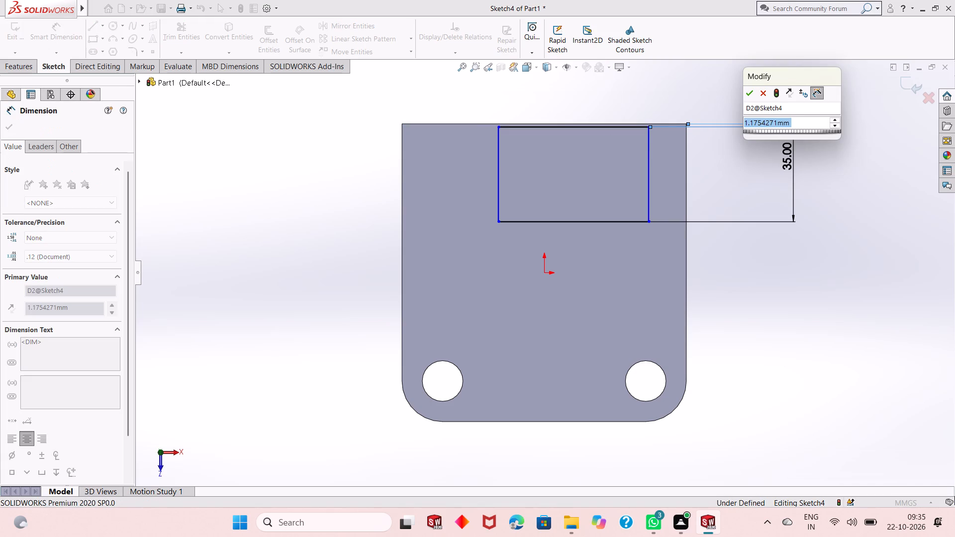
type("10")
key("Return")
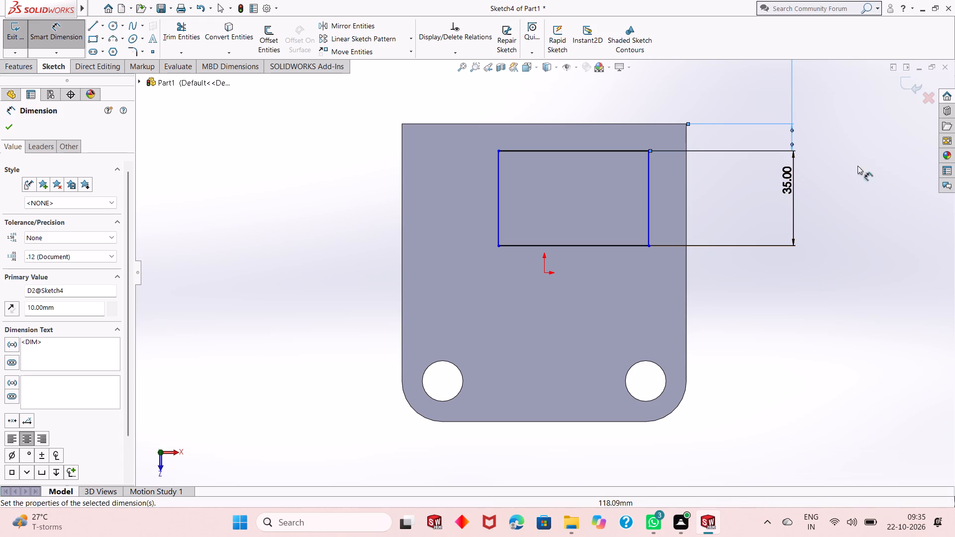
Dimension the distance between the rectangle's right side and the part's right edge to 10 mm.
left_click(651, 225)
left_click(687, 214)
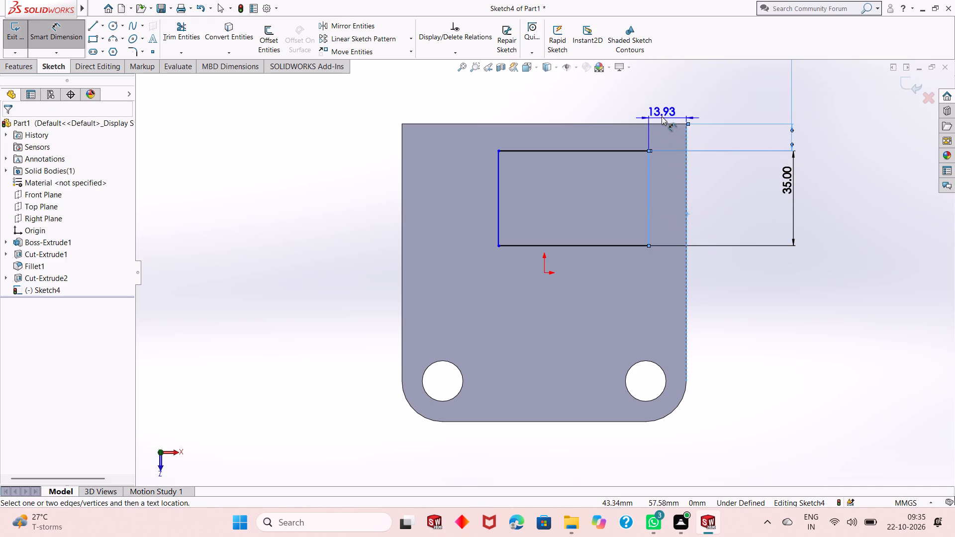
left_click(700, 94)
type("10")
key("Return")
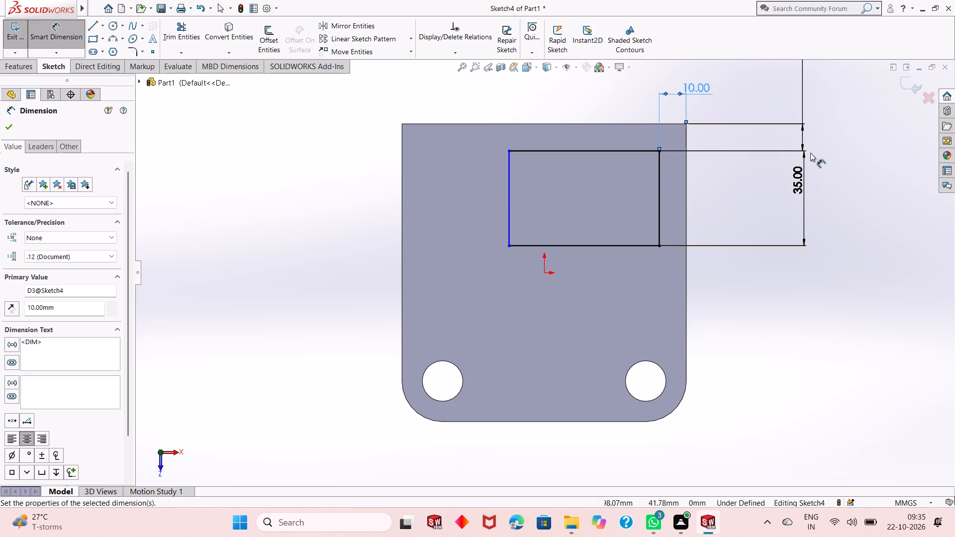
Dimension the distance between the rectangle's left side and the part's left edge to 20 mm.
left_click(510, 191)
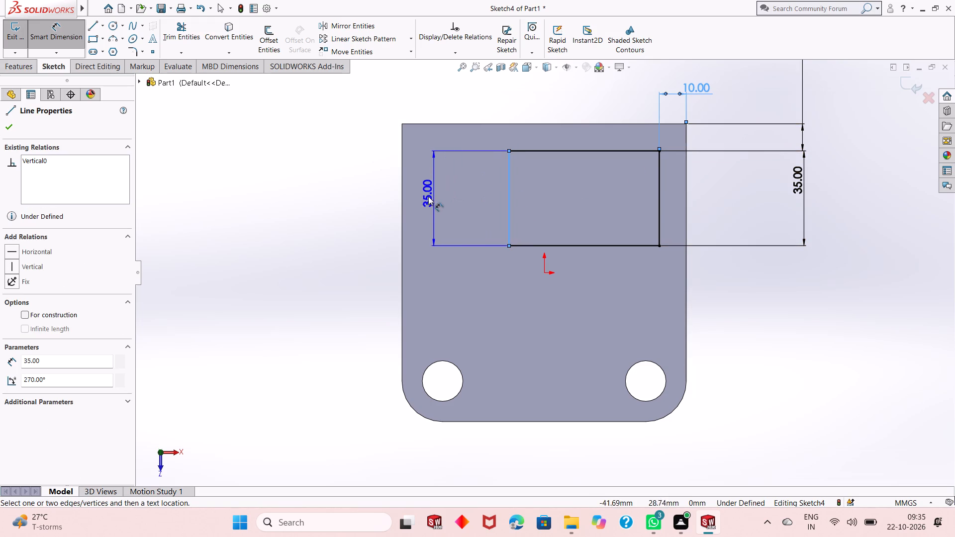
left_click(401, 220)
left_click(345, 247)
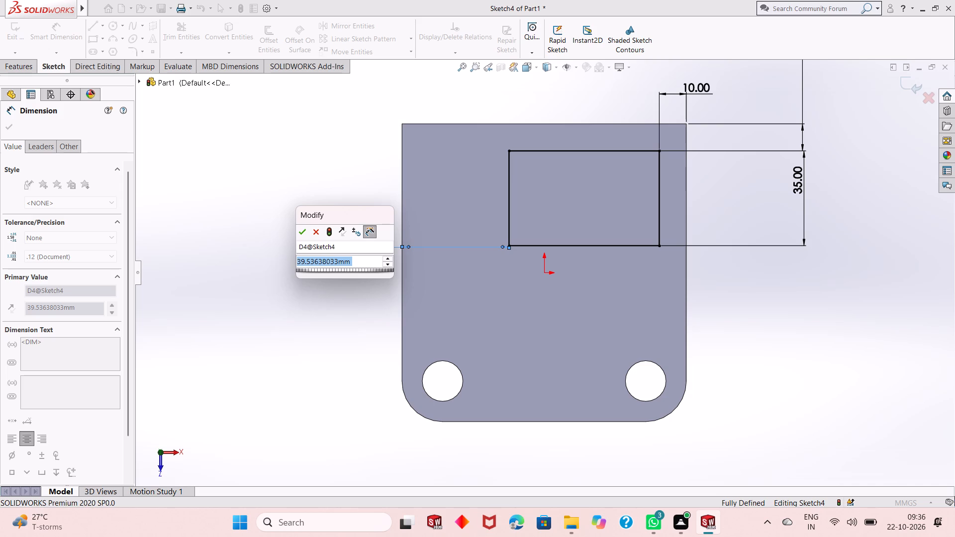
type("20")
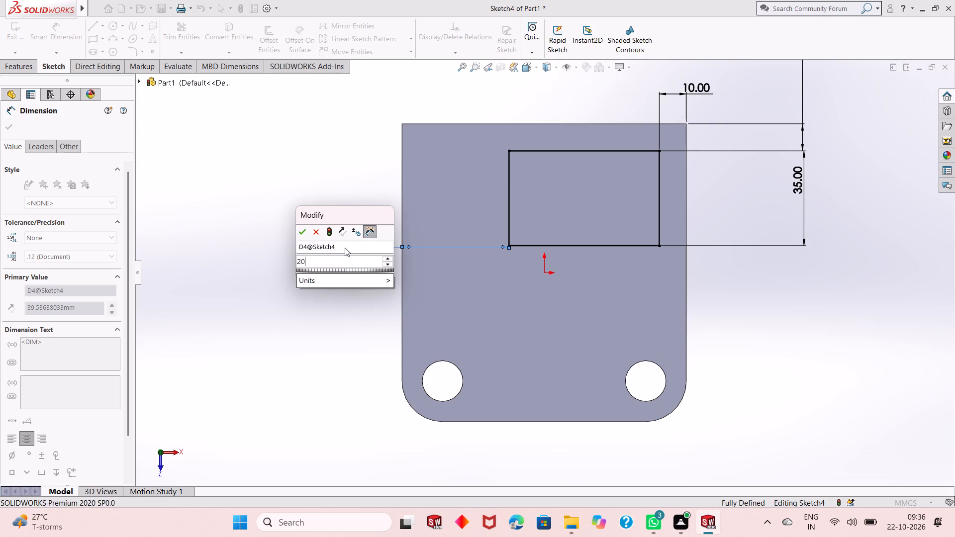
key("Return")
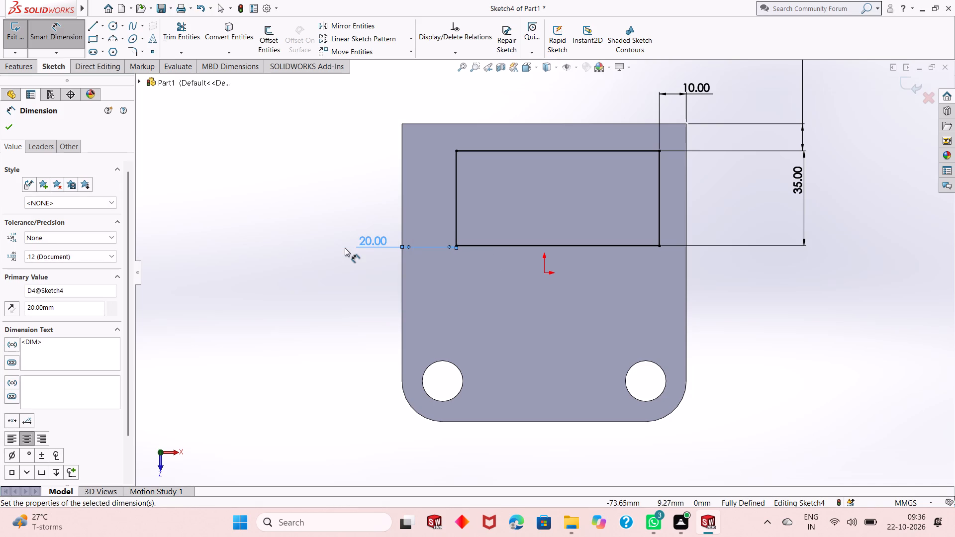
Change the rectangle's offset from the part's left edge to 25 mm and finish dimensioning.
double_click(377, 239)
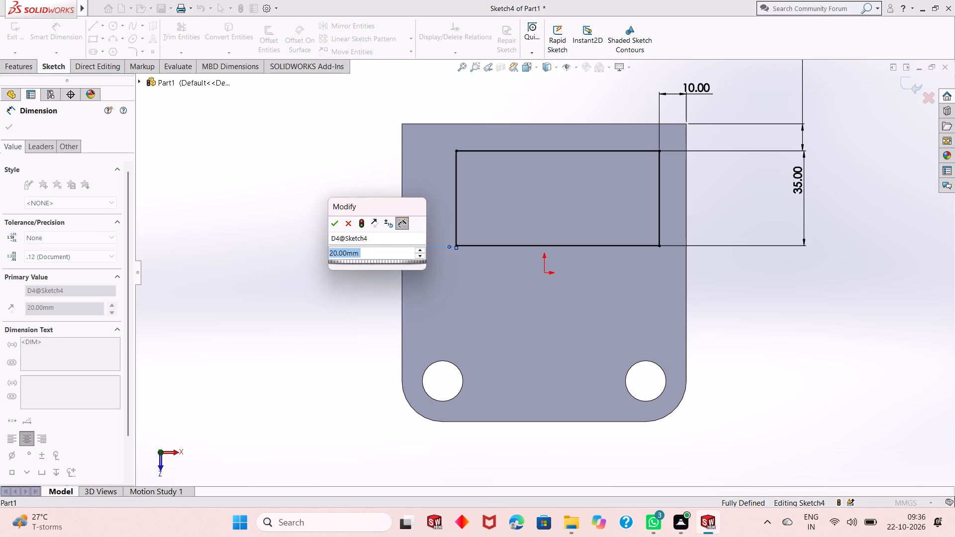
type("25")
key("Return")
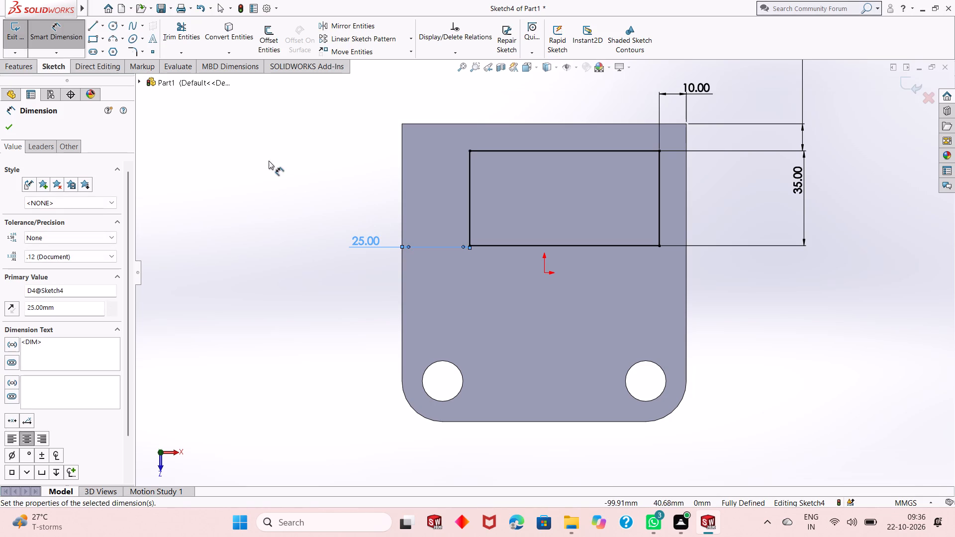
right_click(268, 161)
left_click(301, 194)
key("Escape")
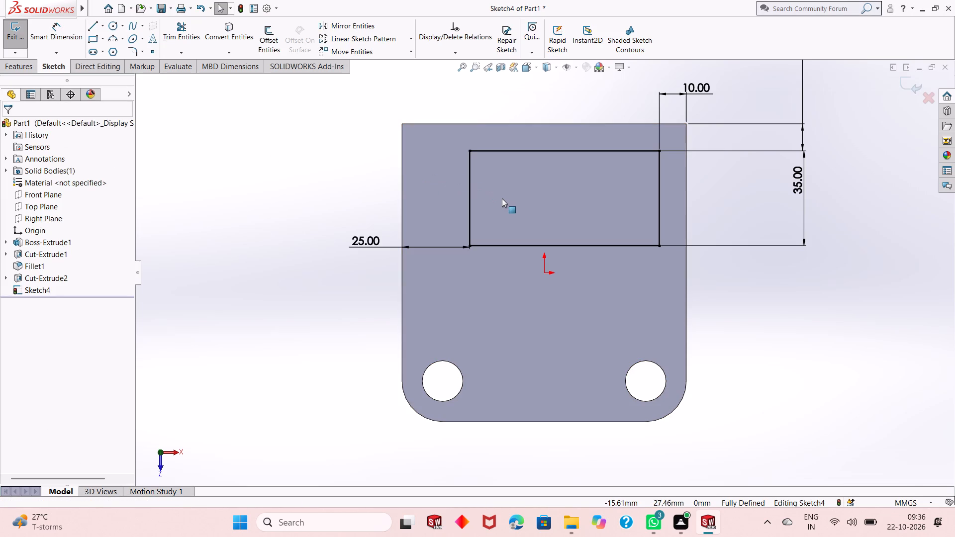
key("Escape")
key("Escape")
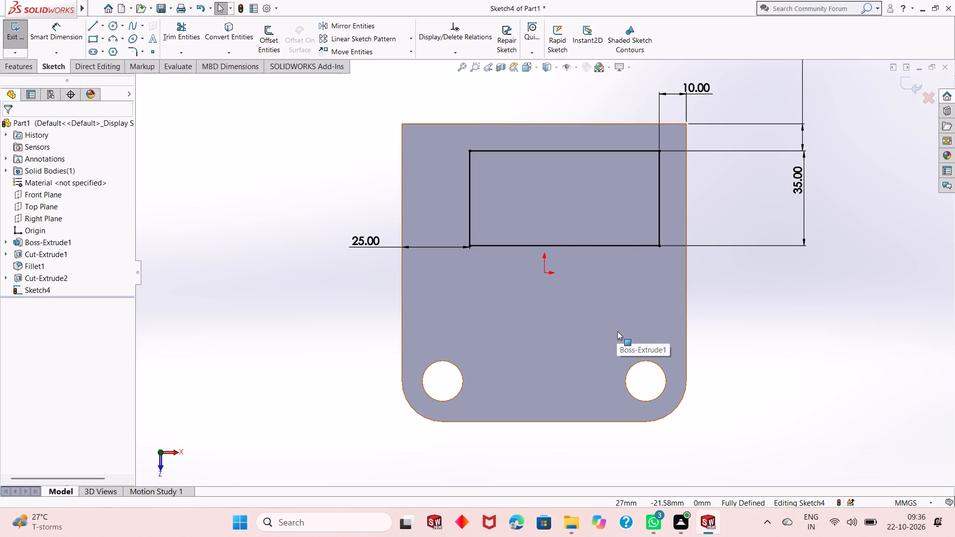
Cut-extrude the dimensioned rectangle on the top face downward with the Through All end condition.
middle_click_drag(615, 343, 613, 344)
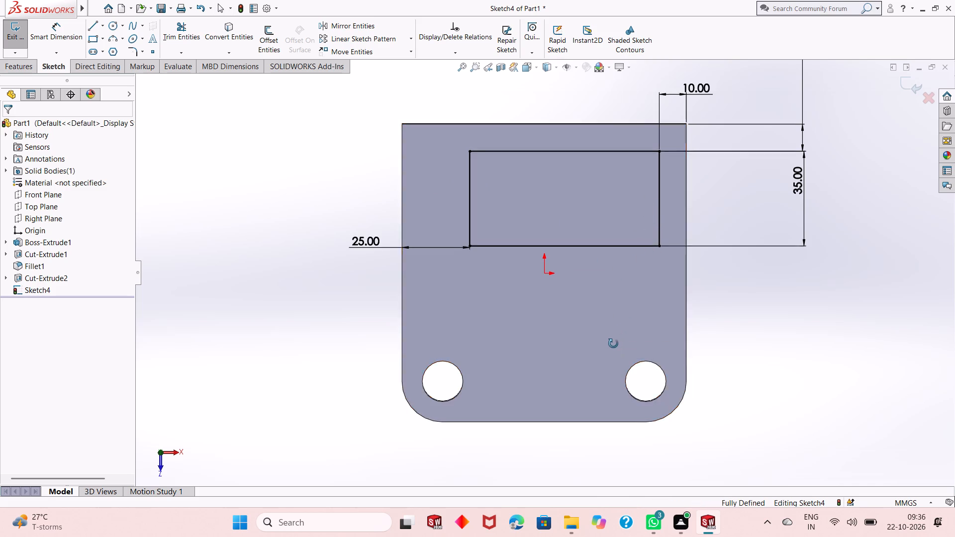
middle_click_drag(613, 344, 590, 120)
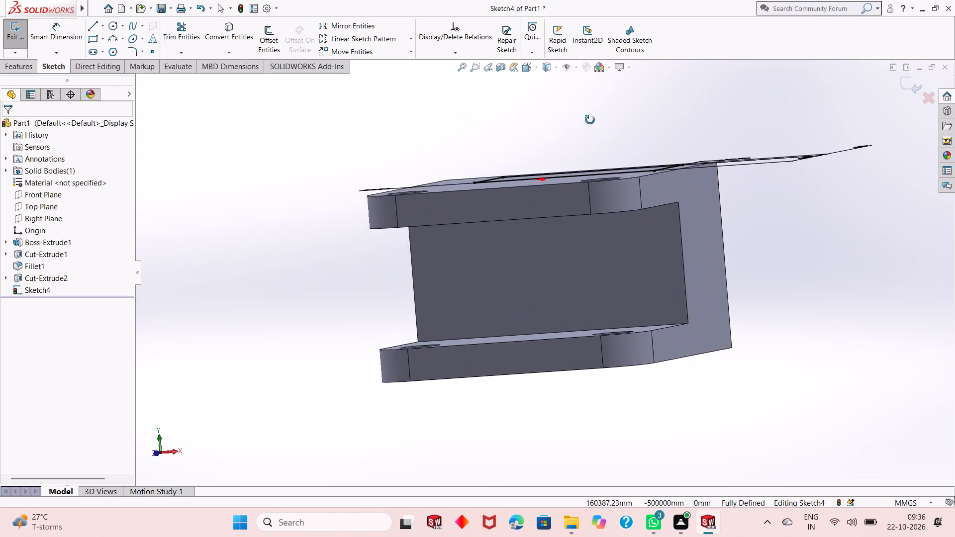
middle_click_drag(590, 120, 523, 174)
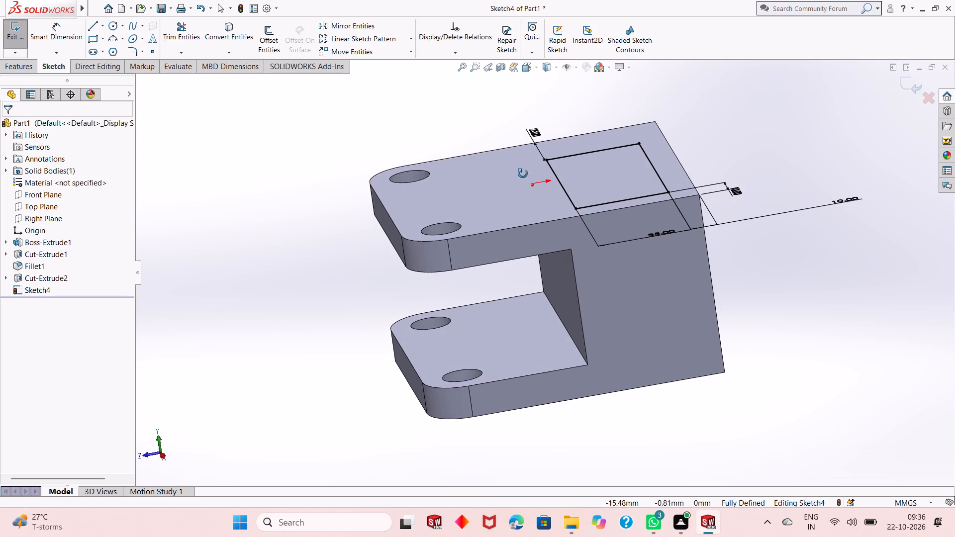
middle_click_drag(523, 174, 566, 239)
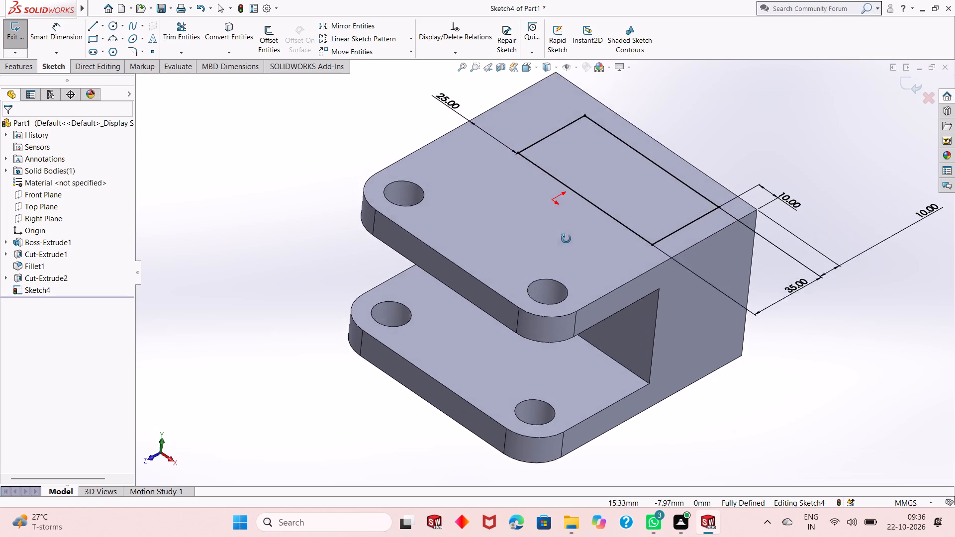
middle_click_drag(566, 239, 566, 255)
scroll(603, 163, "down", 1)
scroll(464, 92, "down", 2)
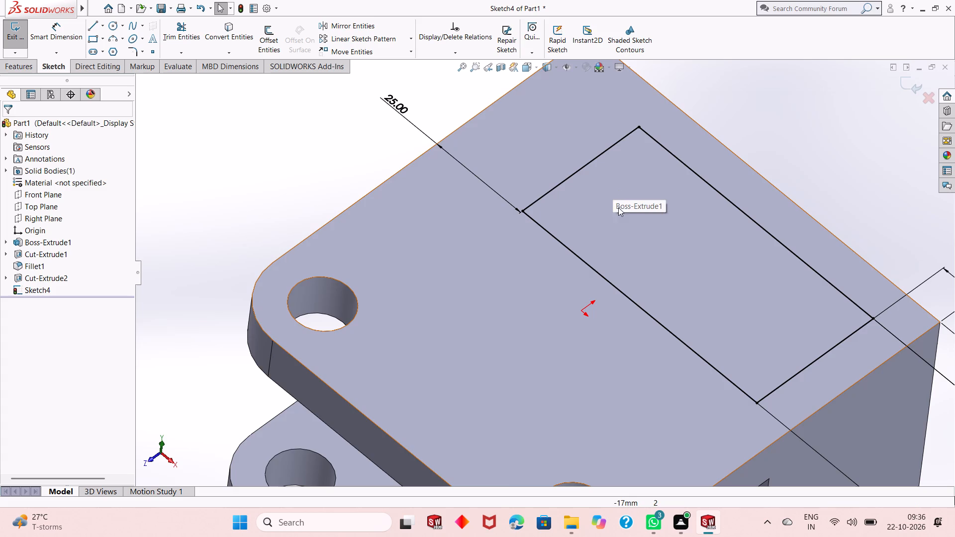
scroll(619, 244, "up", 3)
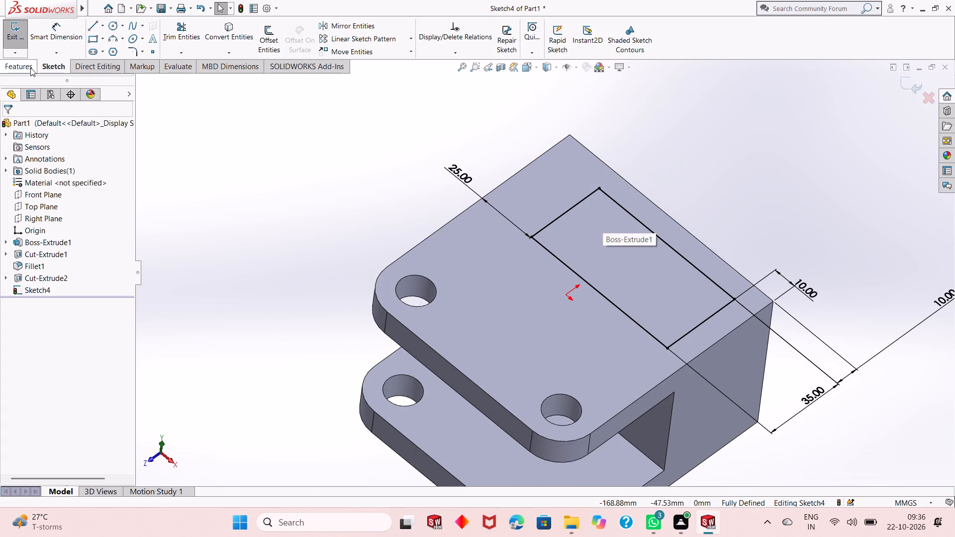
left_click(30, 68)
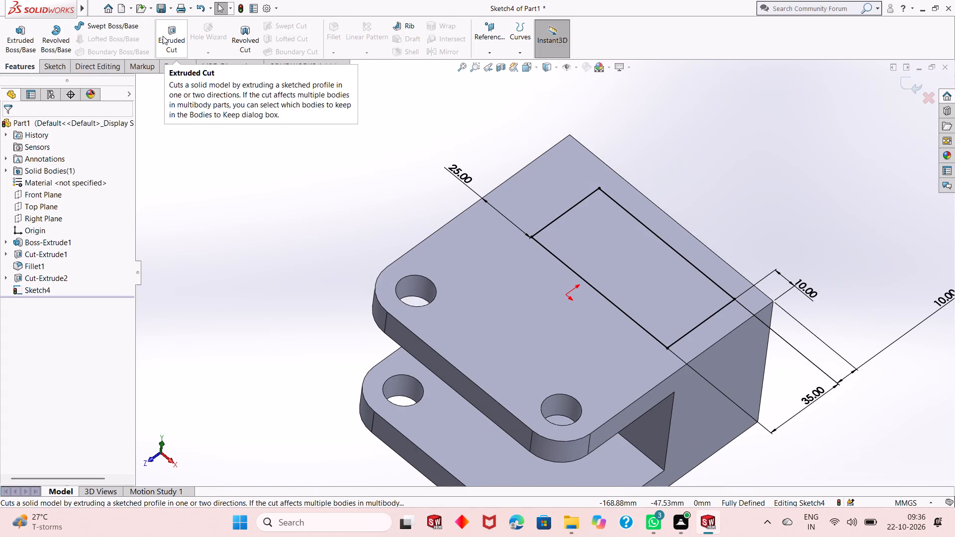
left_click(163, 36)
scroll(533, 347, "up", 2)
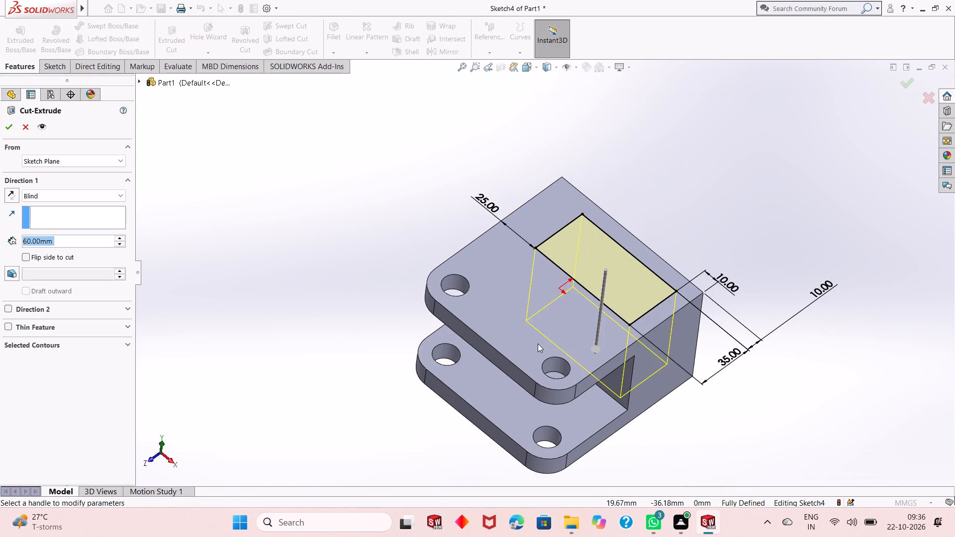
middle_click_drag(538, 344, 526, 264)
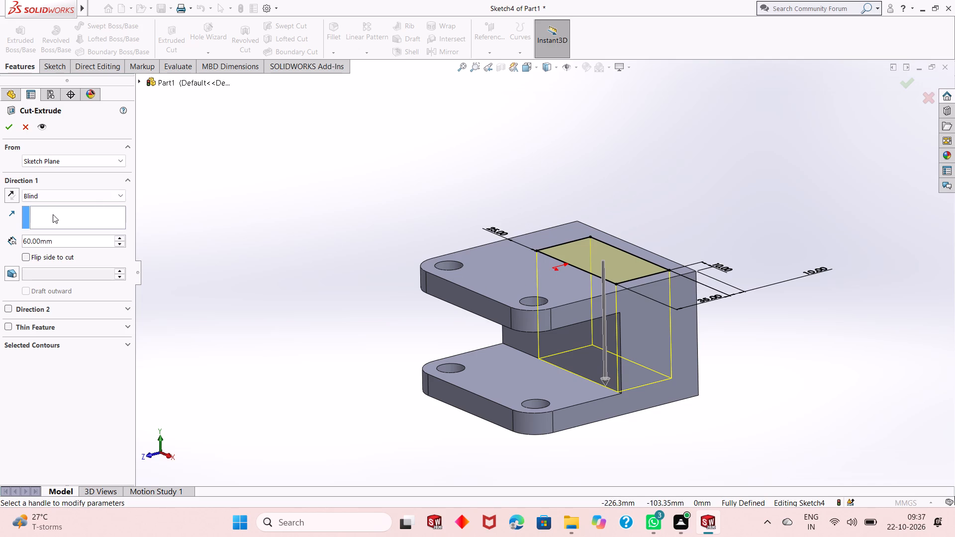
left_click(81, 200)
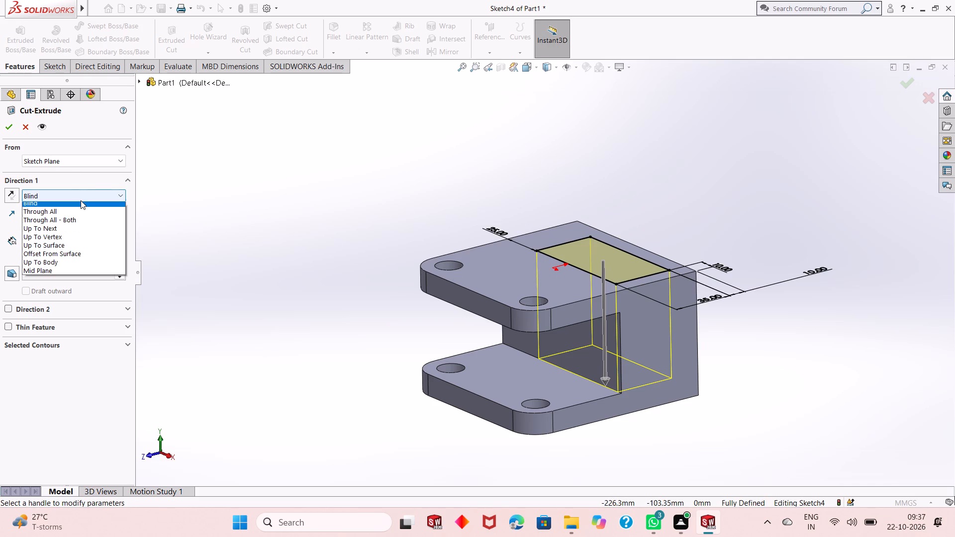
left_click(86, 215)
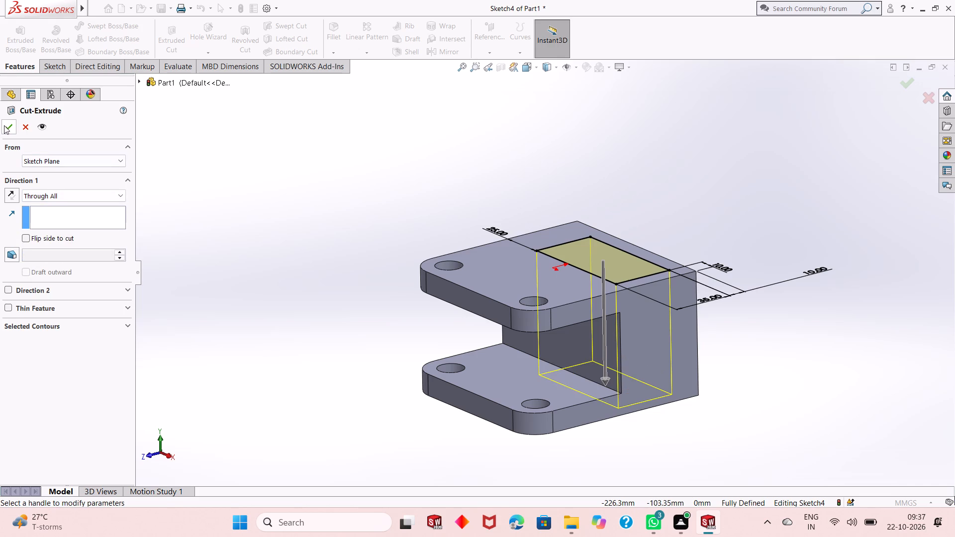
left_click(4, 124)
key("Escape")
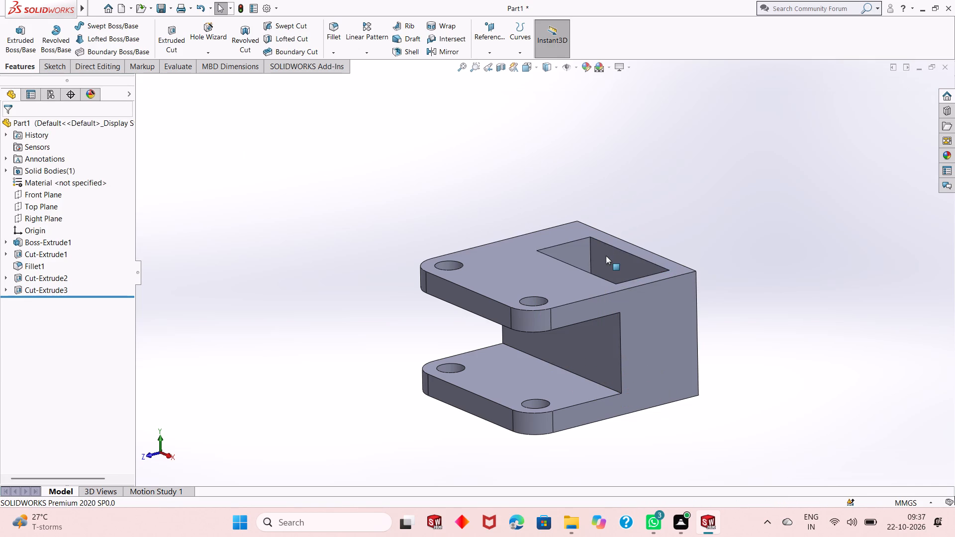
Examine the part from several sides, checking the rectangular cut, the recess and the flat back face.
middle_click_drag(606, 256, 596, 335)
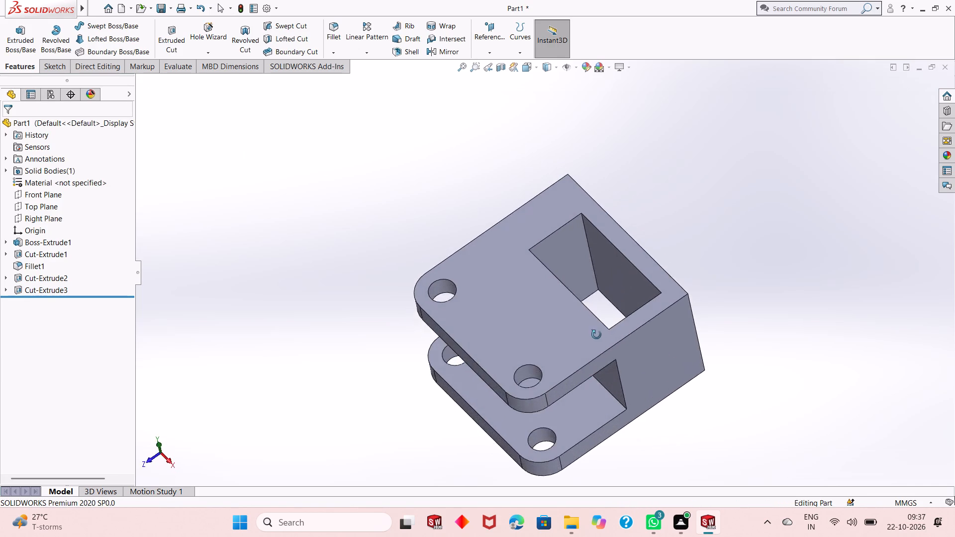
middle_click_drag(596, 335, 581, 328)
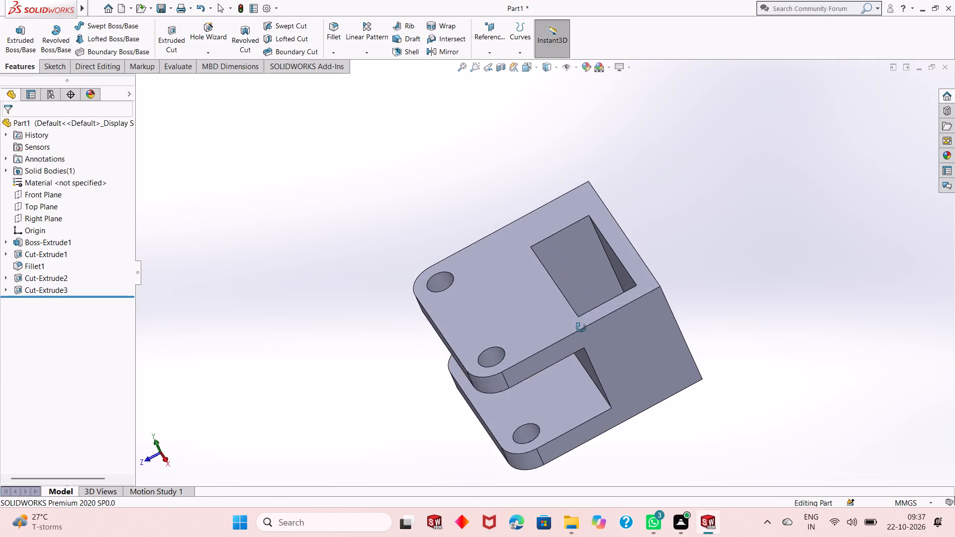
middle_click_drag(581, 328, 594, 293)
middle_click_drag(593, 291, 592, 284)
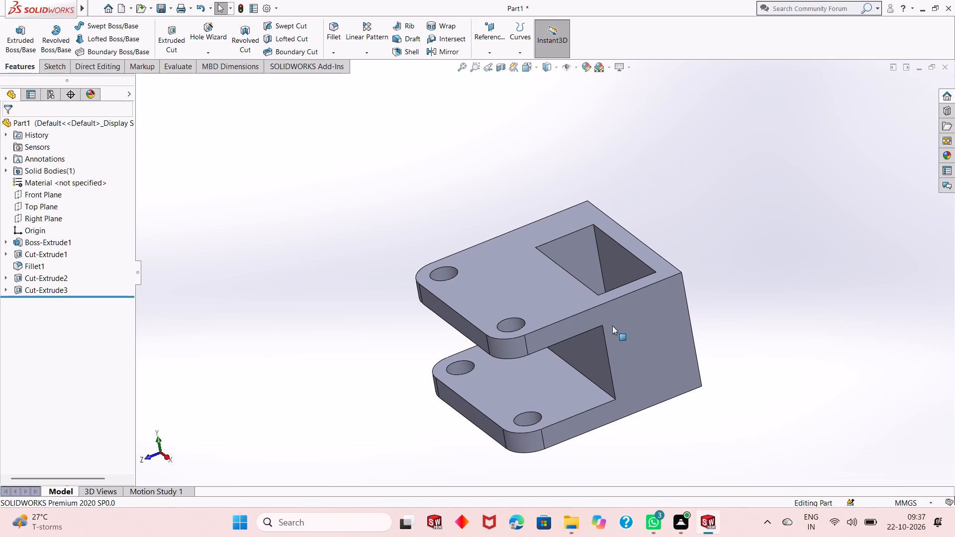
scroll(614, 334, "up", 1)
middle_click_drag(614, 334, 681, 276)
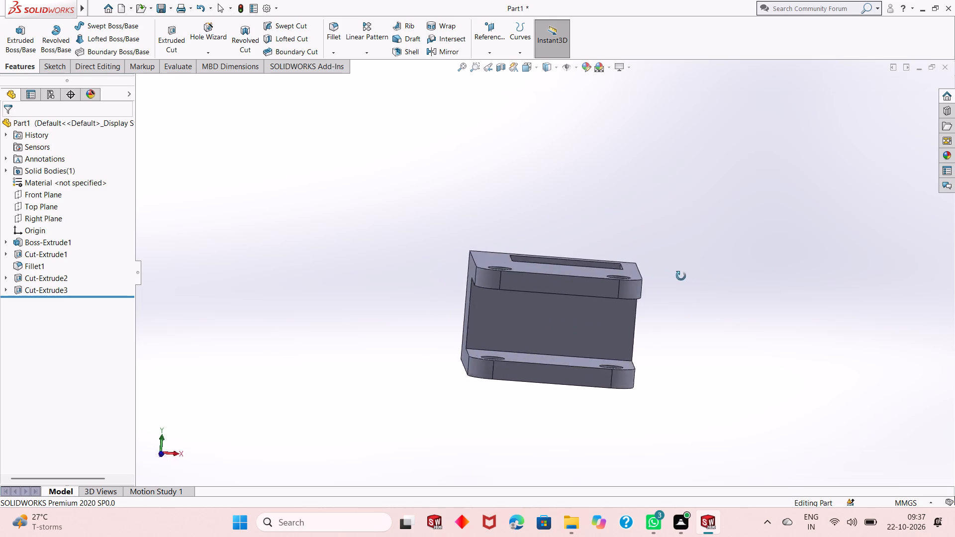
middle_click_drag(681, 276, 664, 247)
middle_click_drag(670, 235, 671, 338)
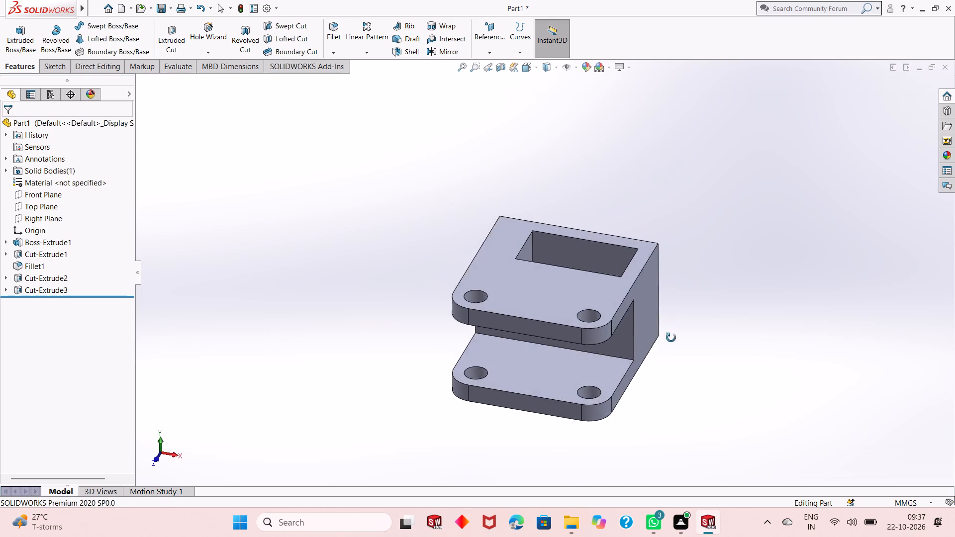
middle_click_drag(671, 338, 670, 366)
scroll(647, 281, "down", 3)
middle_click_drag(690, 393, 654, 306)
scroll(690, 332, "up", 1)
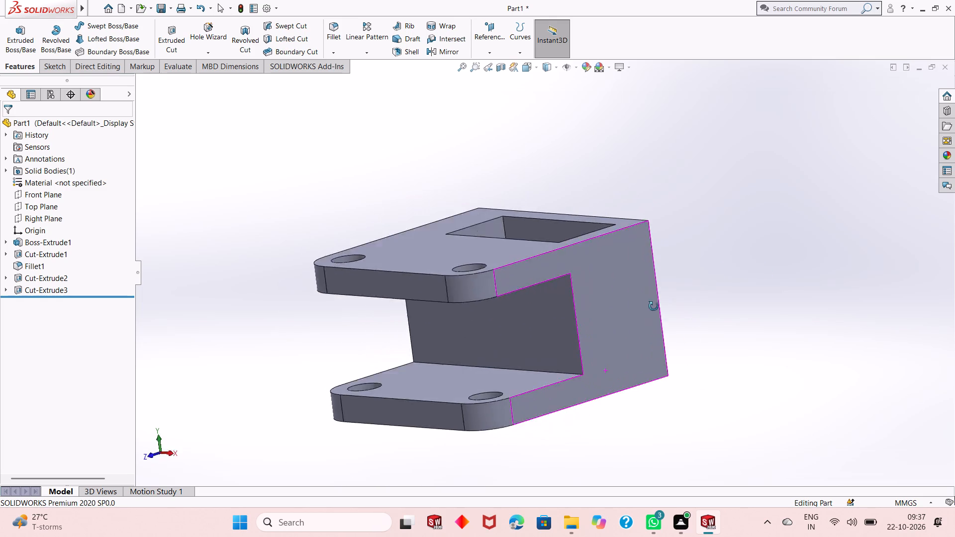
middle_click_drag(654, 306, 543, 361)
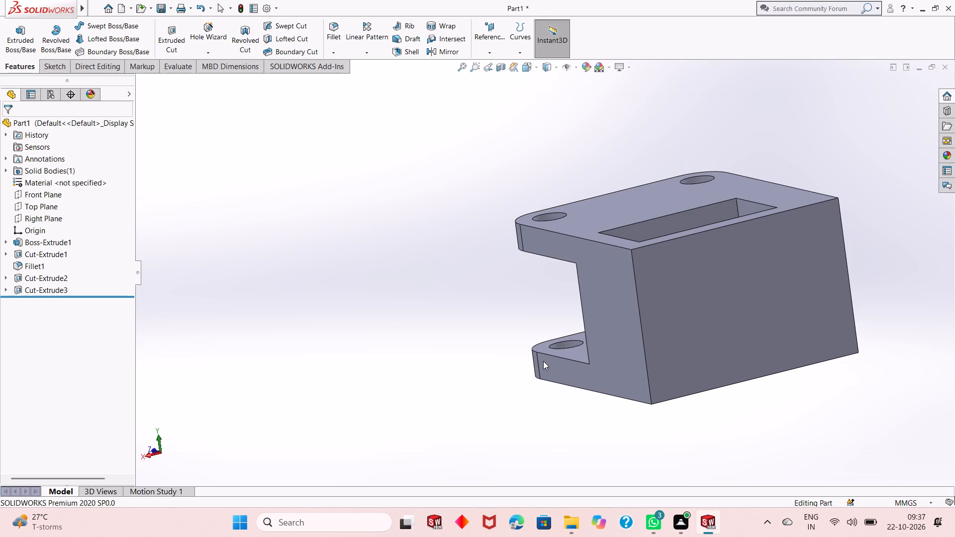
Start a new sketch on the part's flat back face, viewed face-on.
scroll(593, 261, "up", 4)
middle_click_drag(595, 314, 597, 306)
left_click(601, 307)
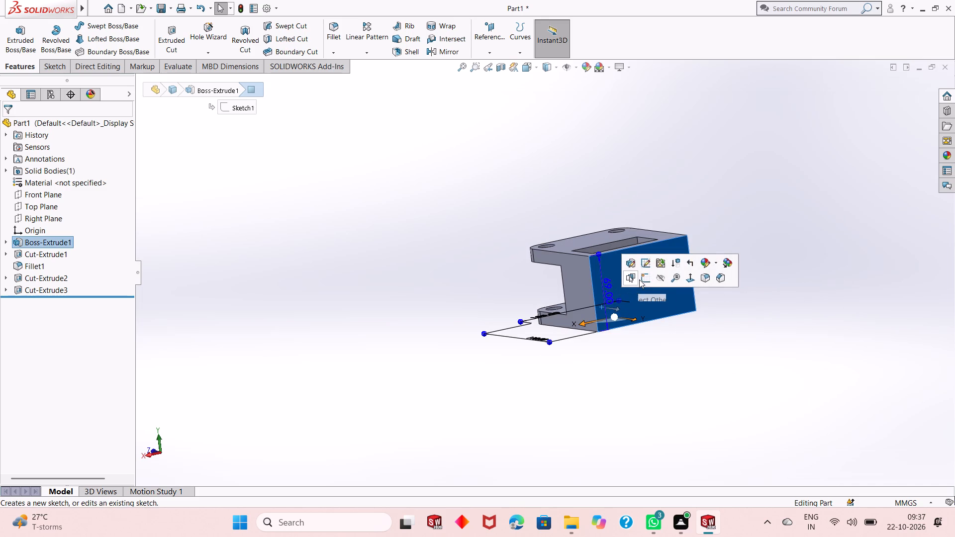
left_click(650, 277)
key("Escape")
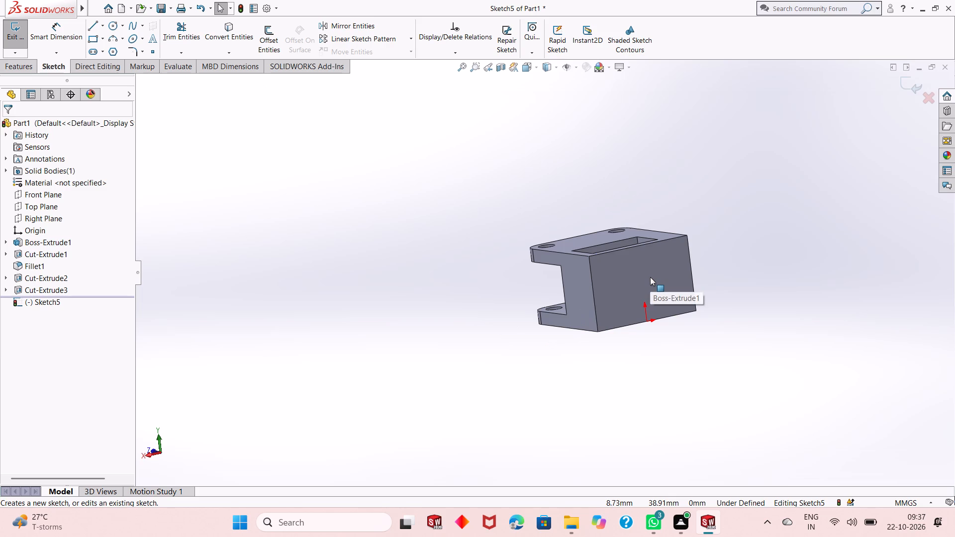
key("ctrl+8")
scroll(608, 377, "up", 3)
key("Escape")
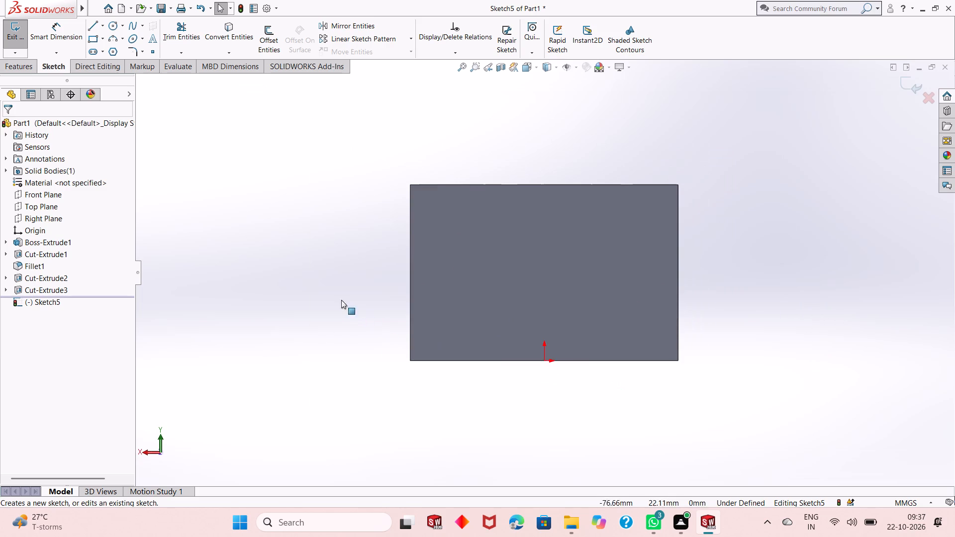
scroll(328, 293, "down", 2)
scroll(398, 317, "up", 2)
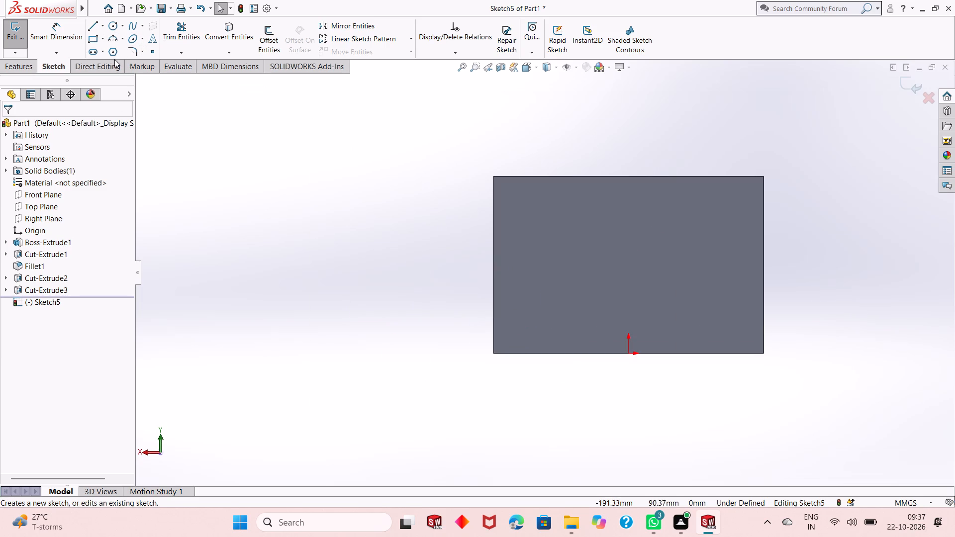
Sketch a circle about 18.6 mm in diameter outside the back face, beyond its left edge and about 8 mm above its bottom edge.
left_click(108, 25)
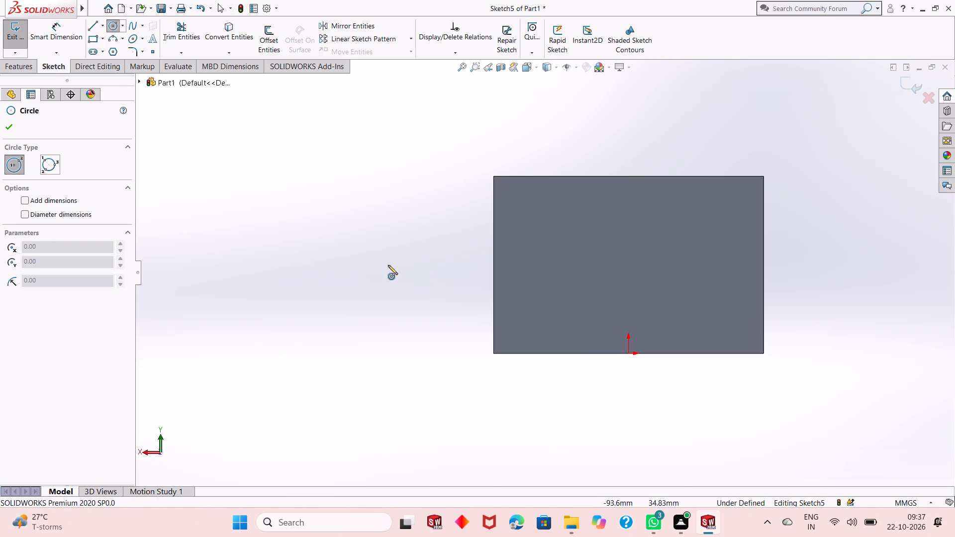
left_click(400, 332)
left_click(405, 309)
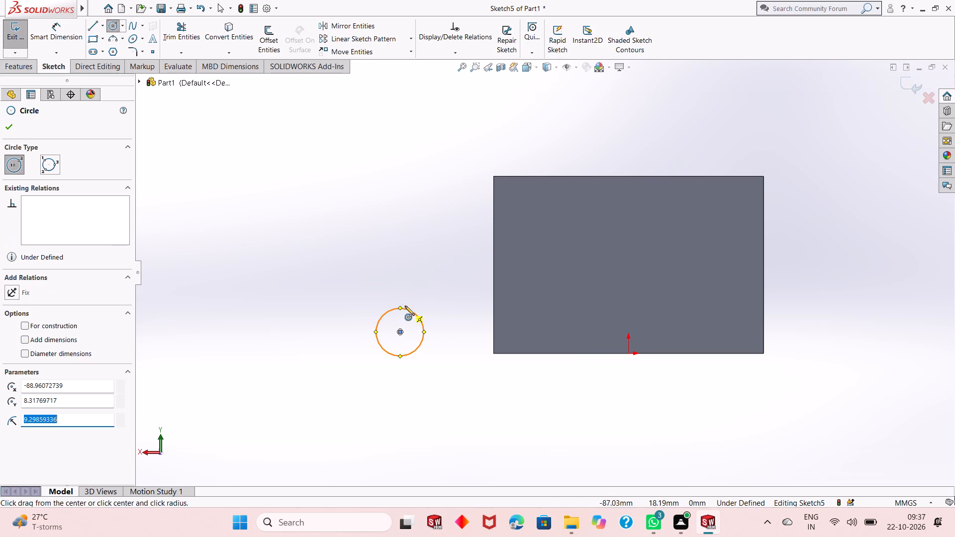
right_click(280, 220)
left_click(292, 226)
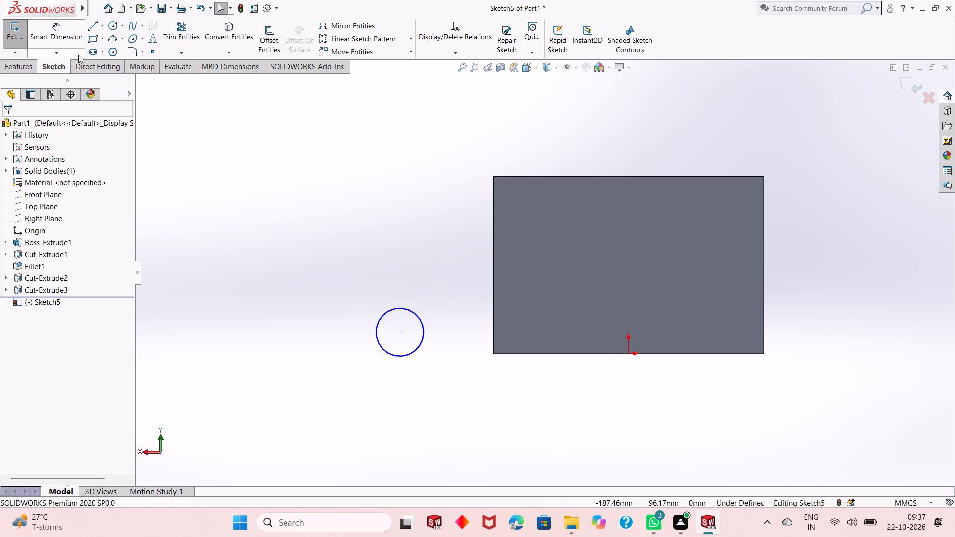
Dimension the circle's diameter to 36 mm.
left_click(64, 35)
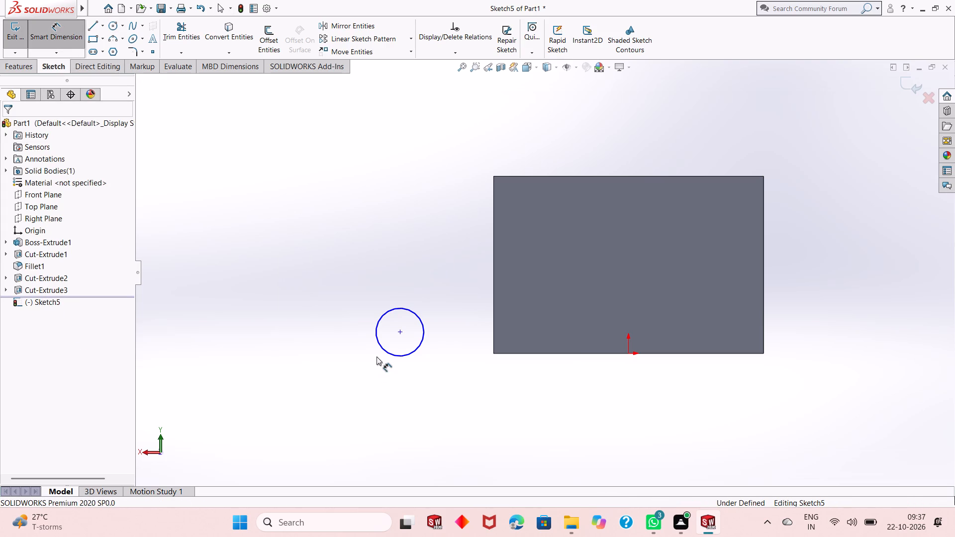
left_click(385, 351)
left_click(334, 417)
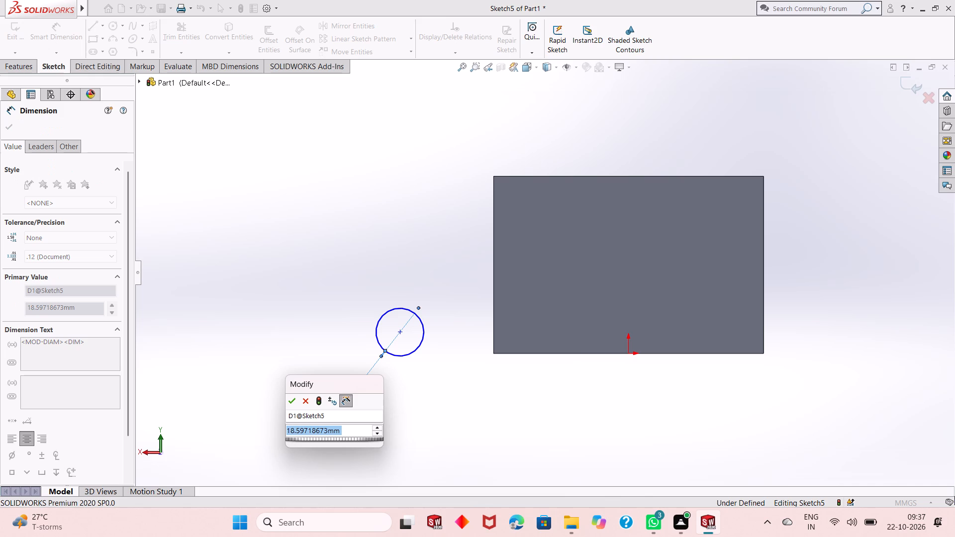
type("36")
key("Return")
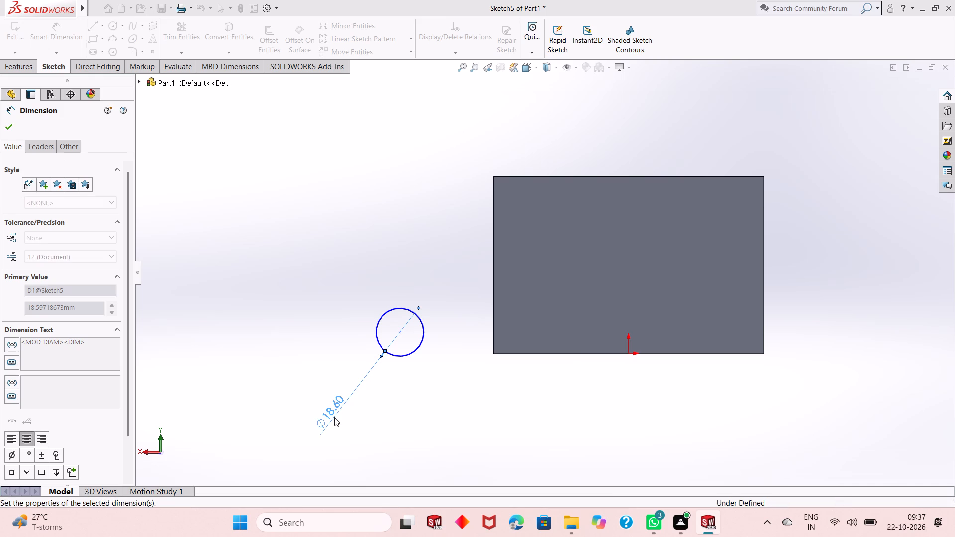
Dimension the horizontal distance between the circle's centre and the back face's nearer vertical edge to 36 mm.
left_click(400, 334)
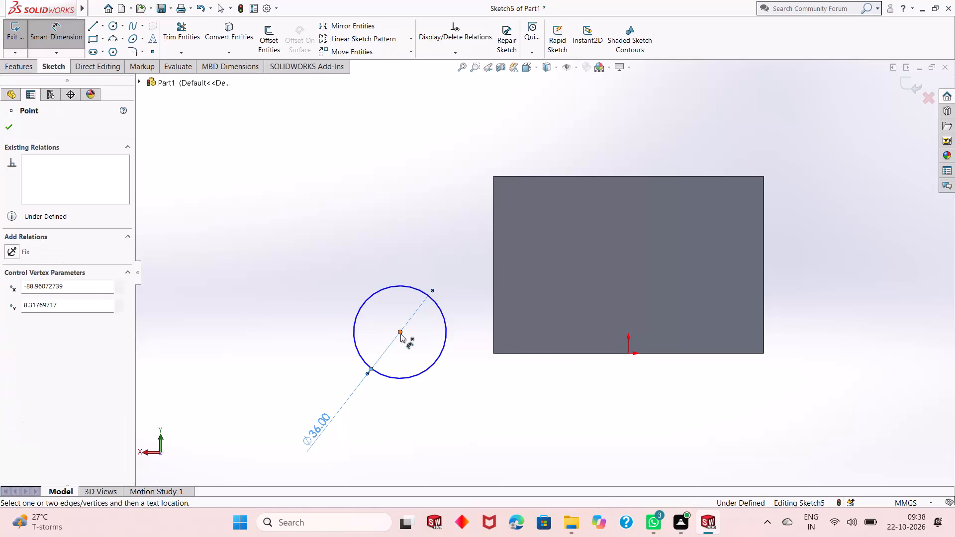
left_click(491, 325)
left_click(493, 326)
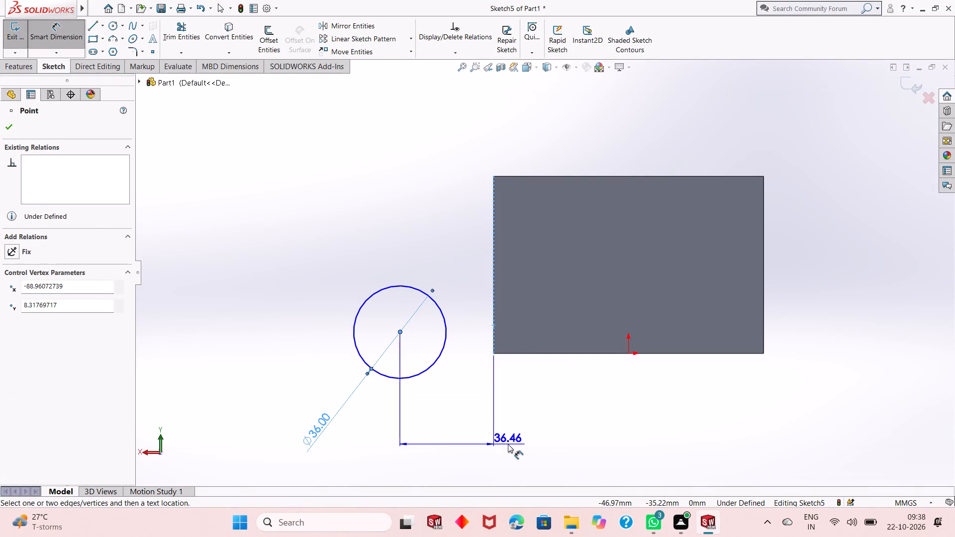
left_click(508, 444)
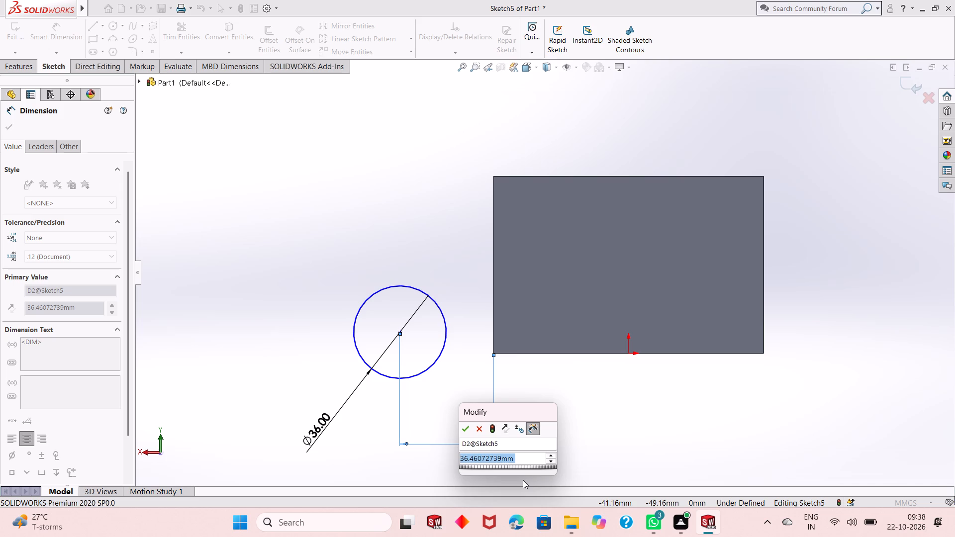
type("36")
key("Return")
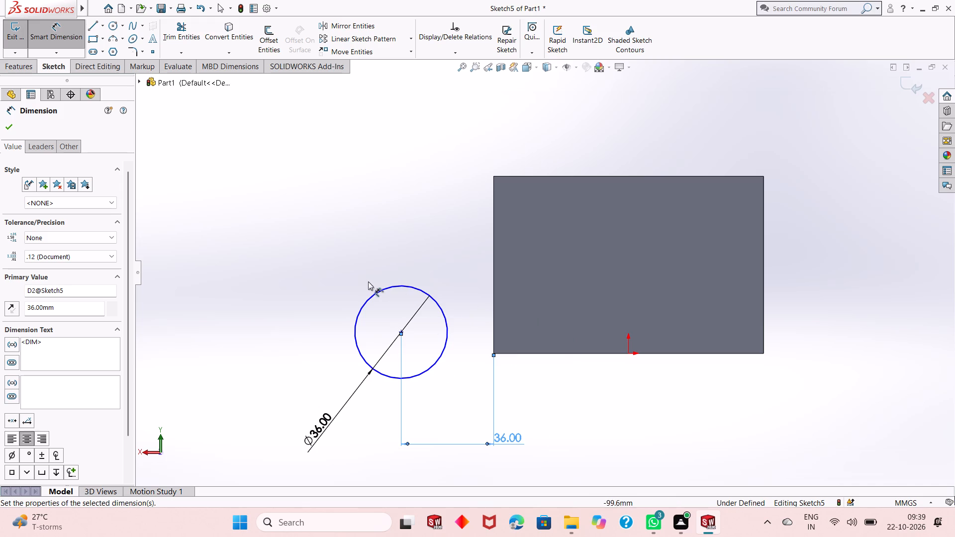
Dimension the vertical distance between the circle's centre and the back face's bottom edge to 15 mm.
left_click(403, 331)
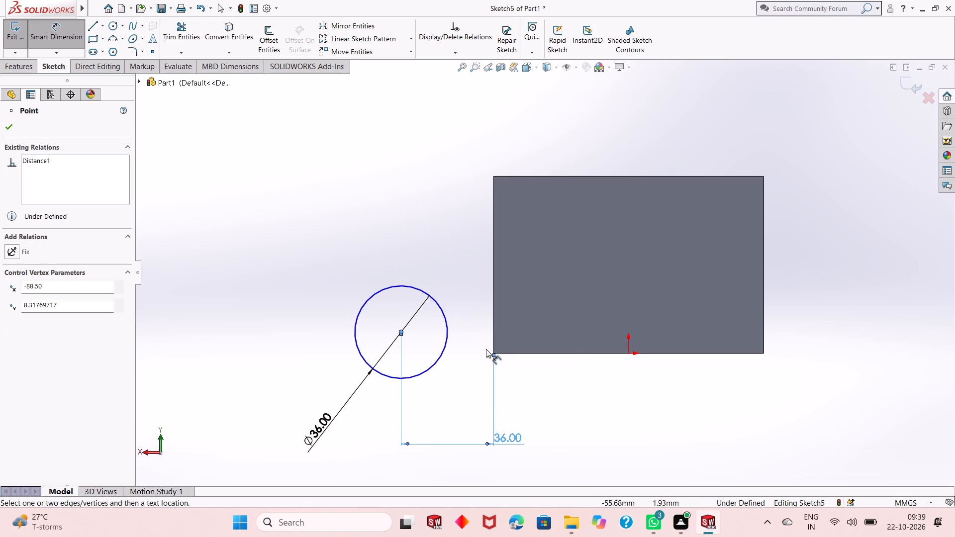
left_click(502, 353)
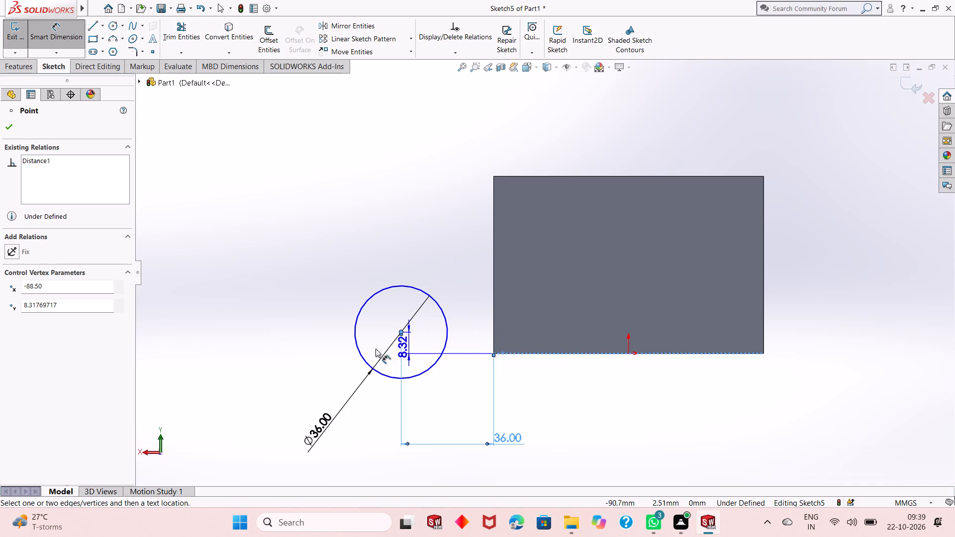
left_click(257, 355)
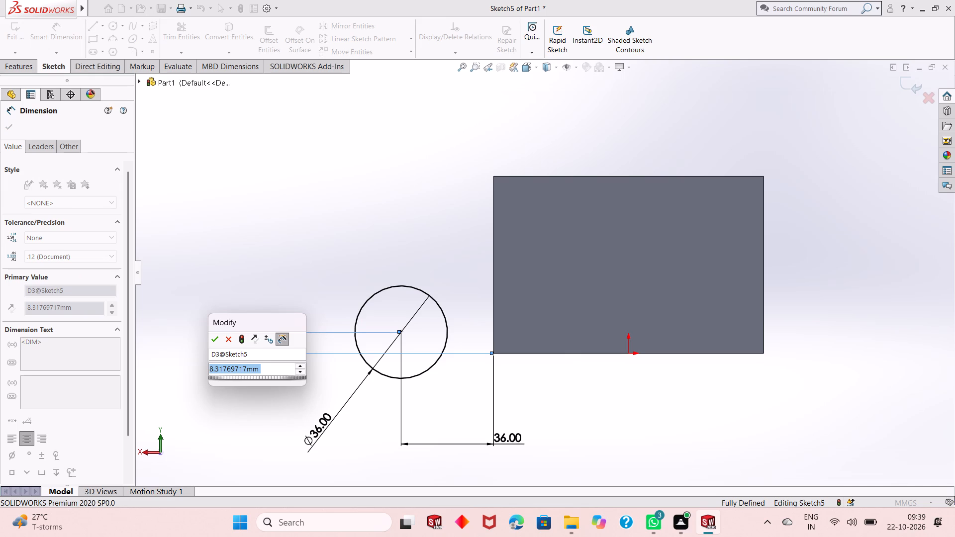
type("15")
key("Return")
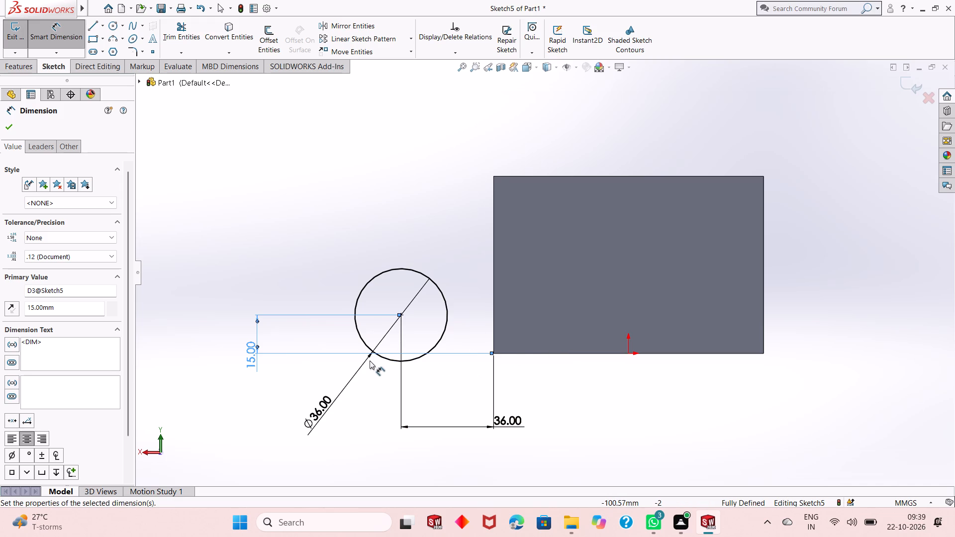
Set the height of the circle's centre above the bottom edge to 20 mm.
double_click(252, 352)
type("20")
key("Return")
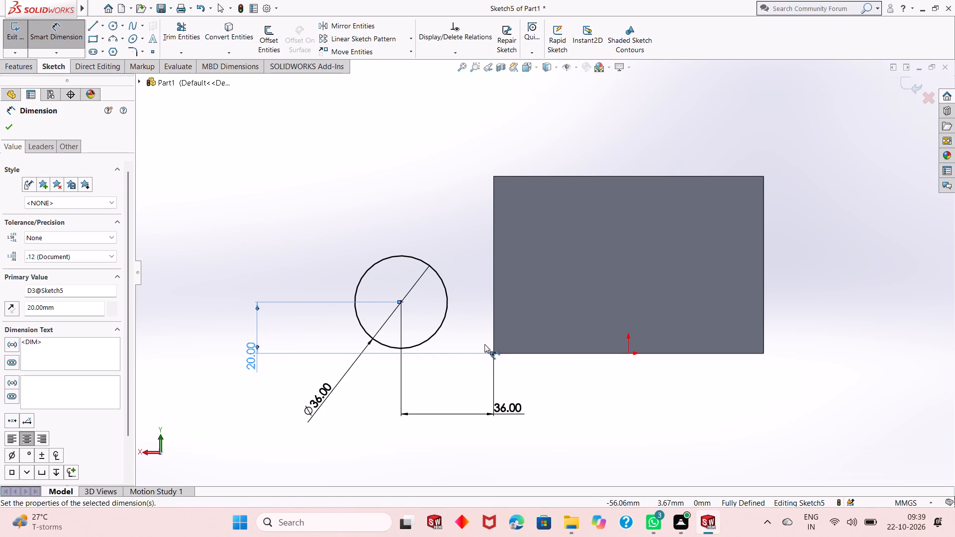
Set the height of the circle's centre above the bottom edge to half its diameter, 36/2 mm.
double_click(252, 352)
type("36/2")
key("Return")
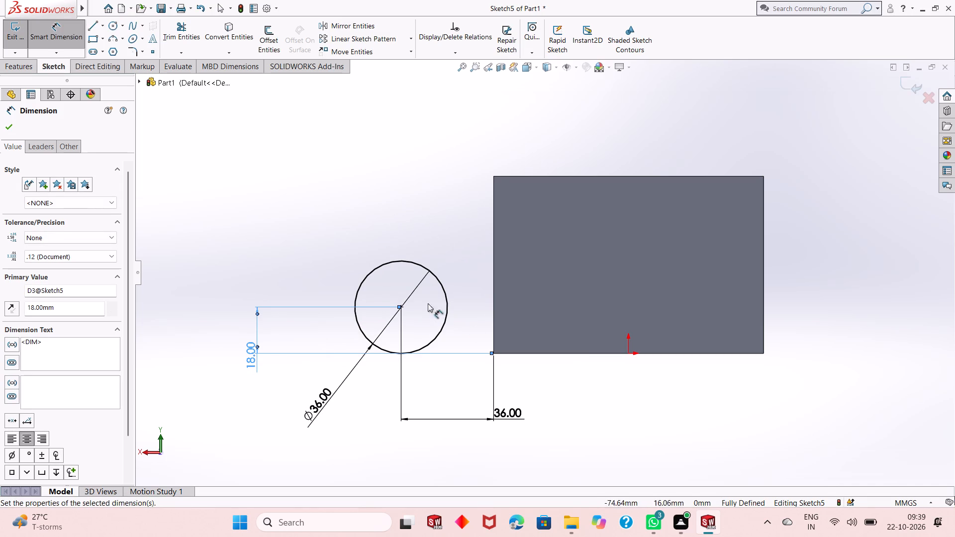
right_click(235, 220)
left_click(272, 252)
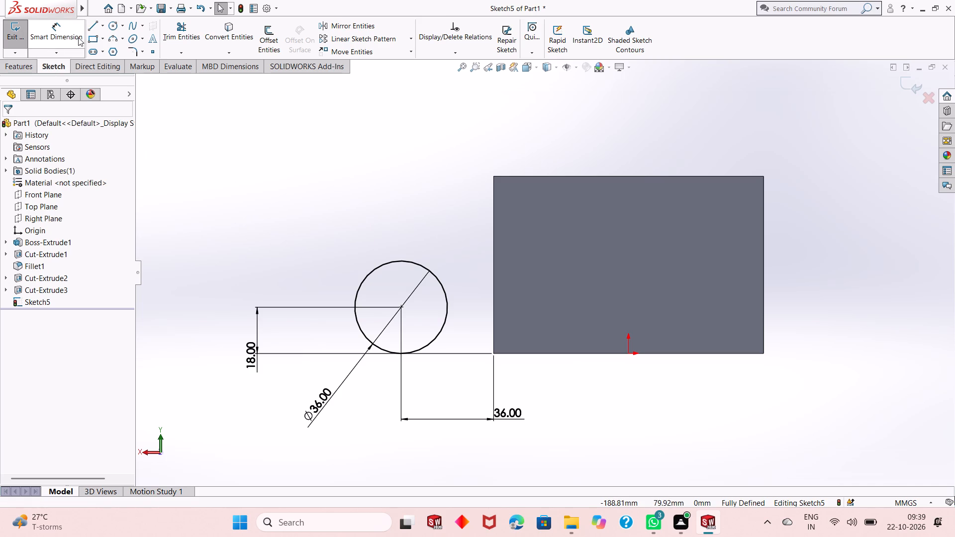
Sketch three connected 36 mm lines from the circle's lowest point to the face's bottom corner, up its edge, and back to the circle's top.
left_click(89, 22)
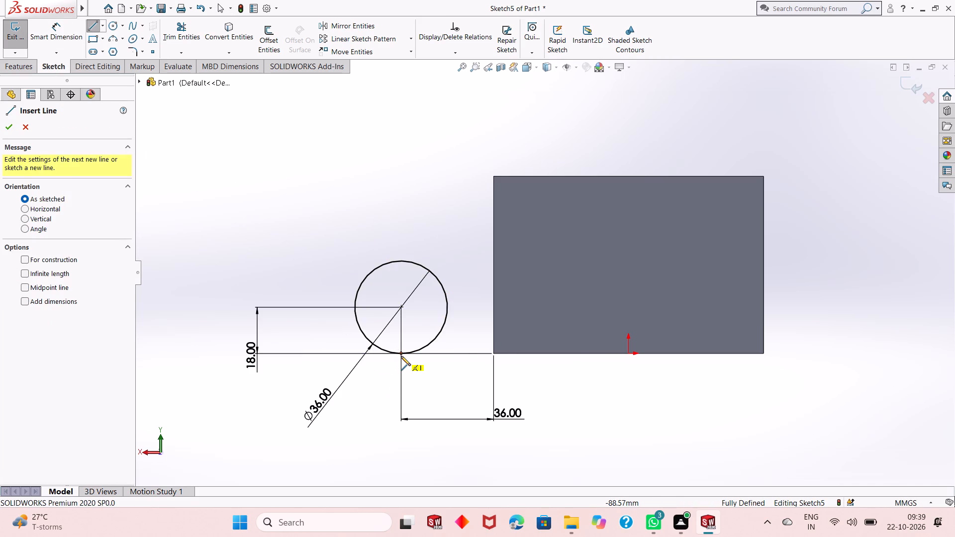
left_click(401, 354)
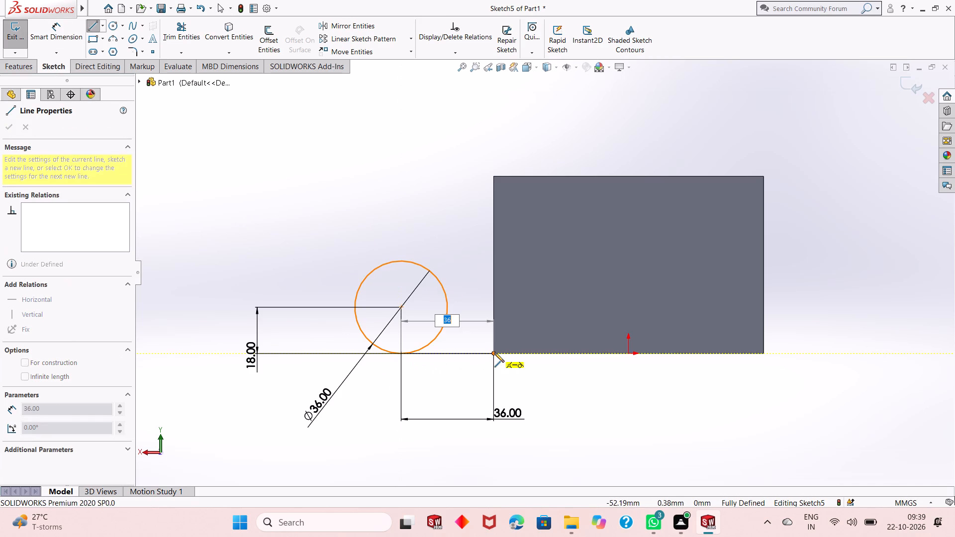
left_click(494, 353)
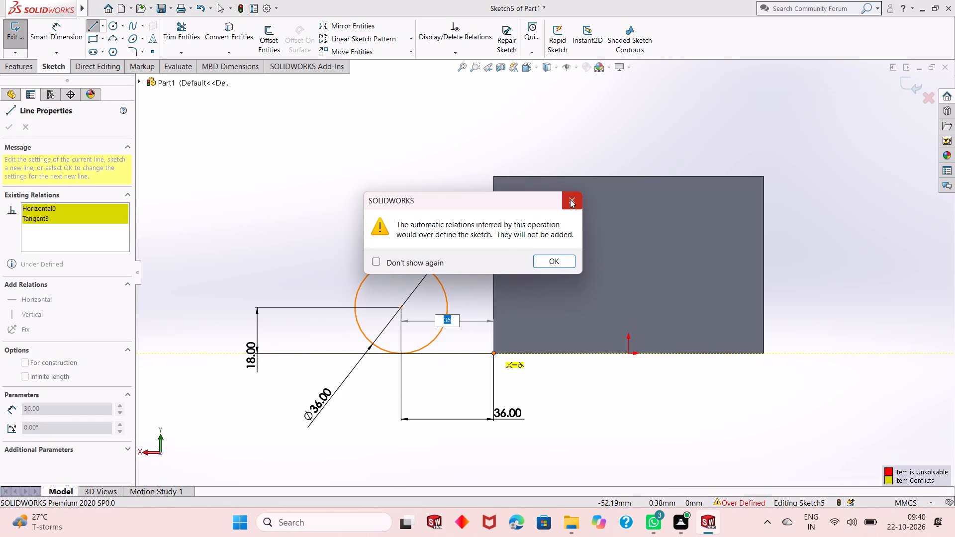
left_click(570, 199)
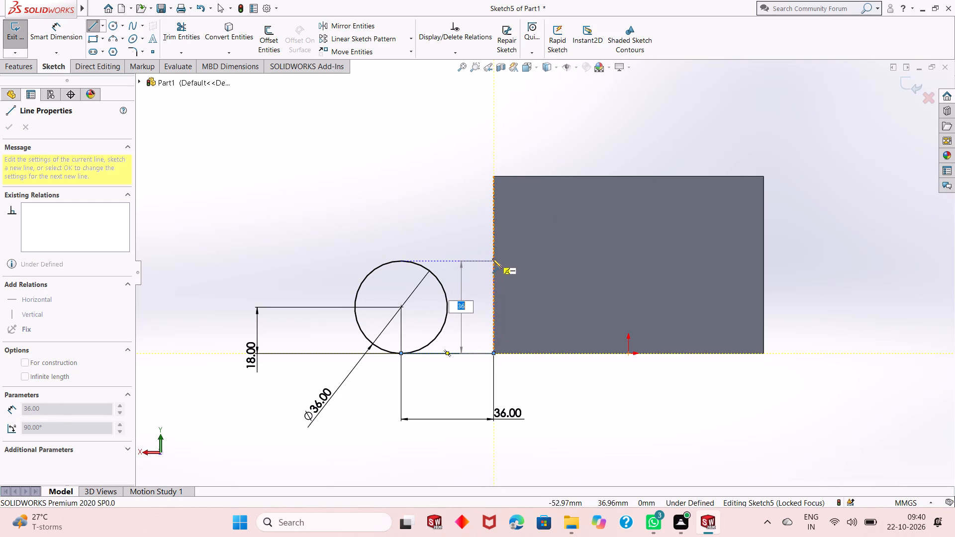
left_click(491, 261)
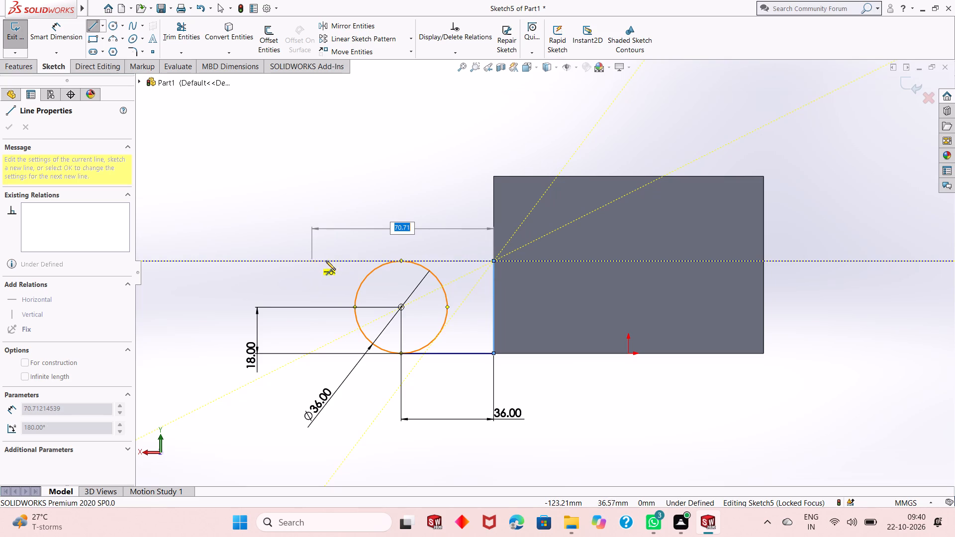
left_click(400, 258)
right_click(404, 238)
left_click(421, 244)
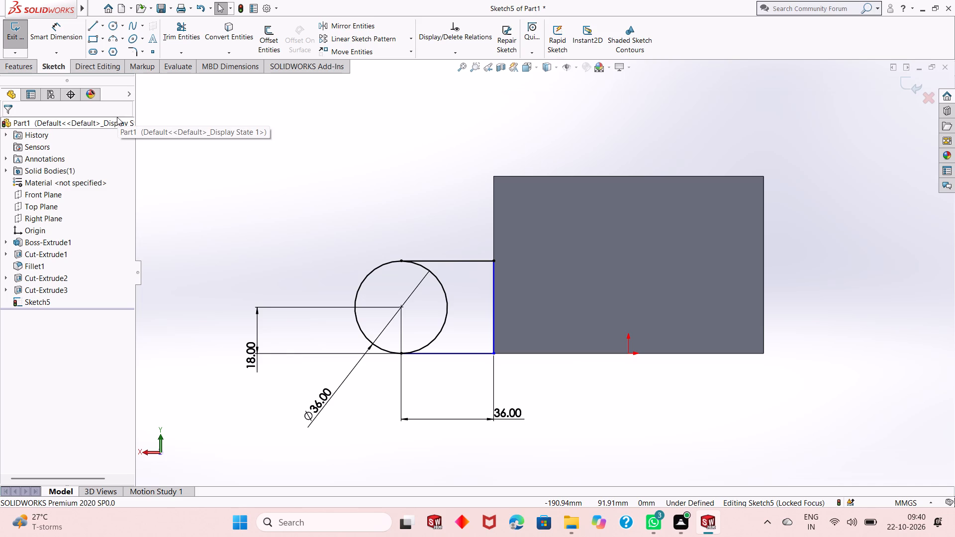
Trim away the half of the circle that lies inside the line profile, leaving a rounded-end tab outline.
left_click(187, 41)
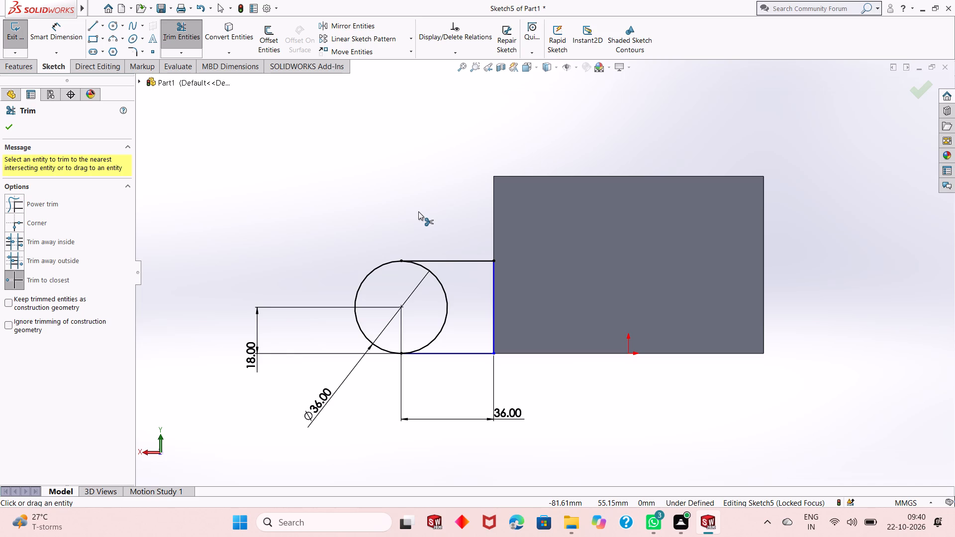
left_click(446, 297)
key("Escape")
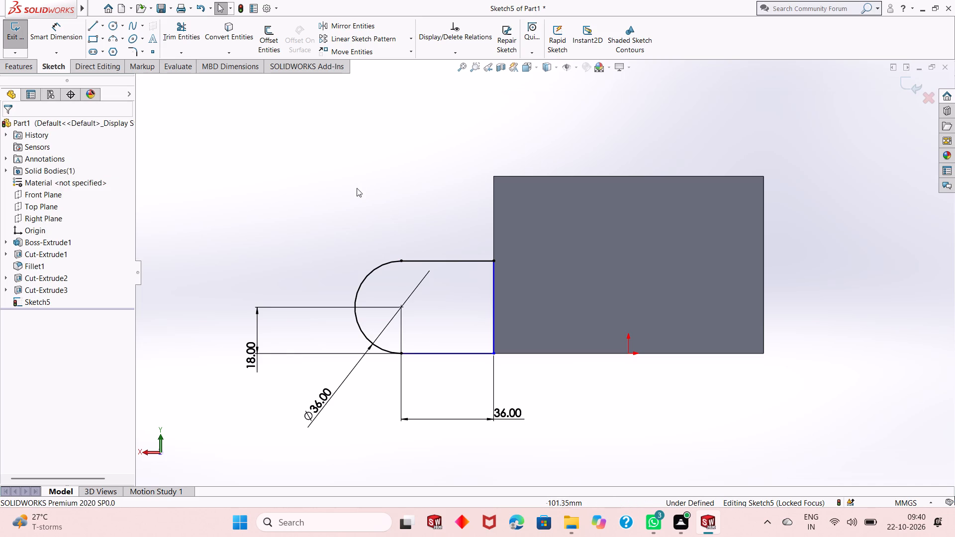
right_click(289, 181)
key("Escape")
key("Escape")
key("Escape")
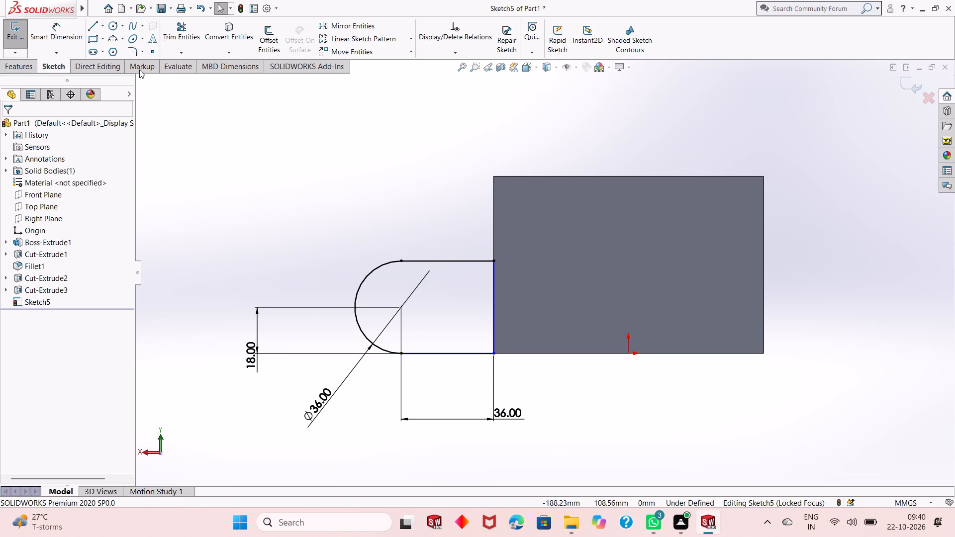
Add a Fix relation to the profile's endpoint at the back face's bottom corner.
left_click(492, 352)
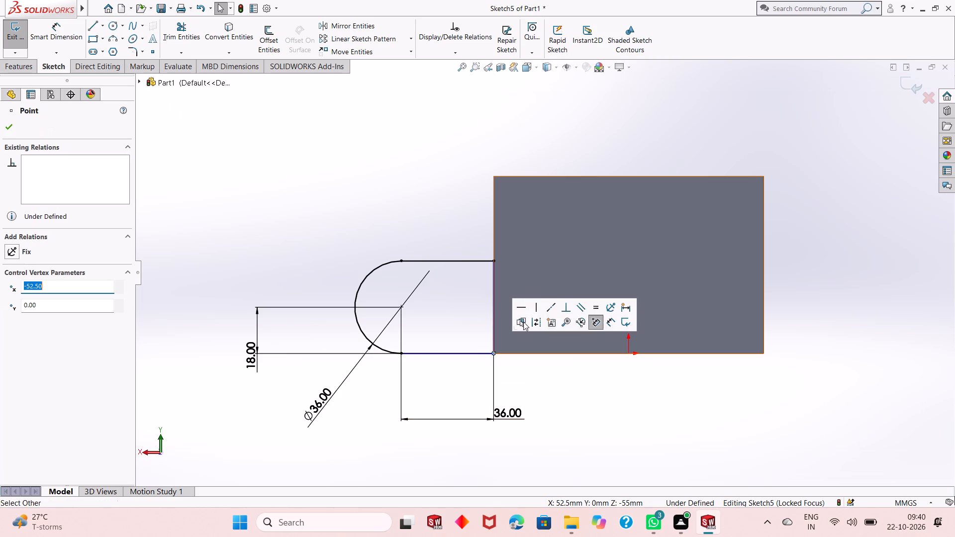
key("Escape")
key("Escape")
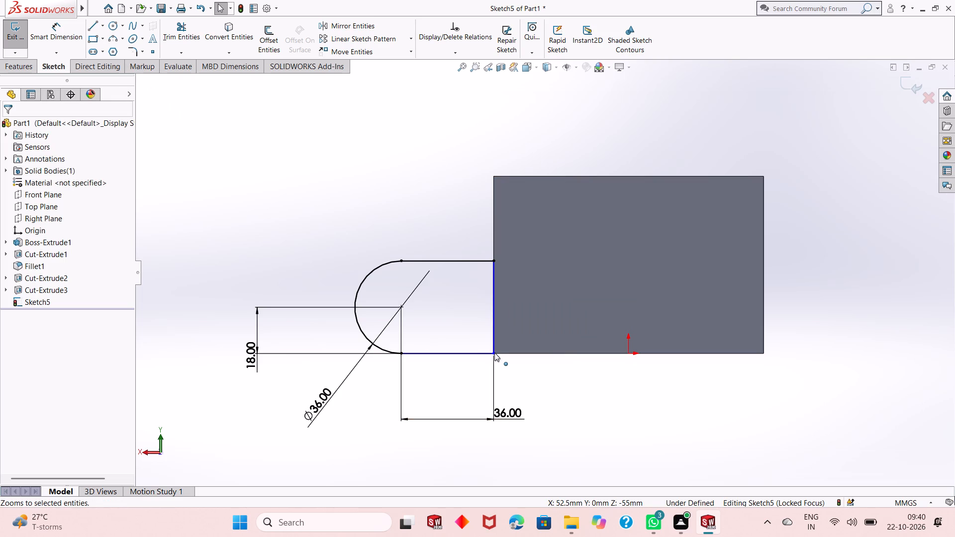
left_click(494, 353)
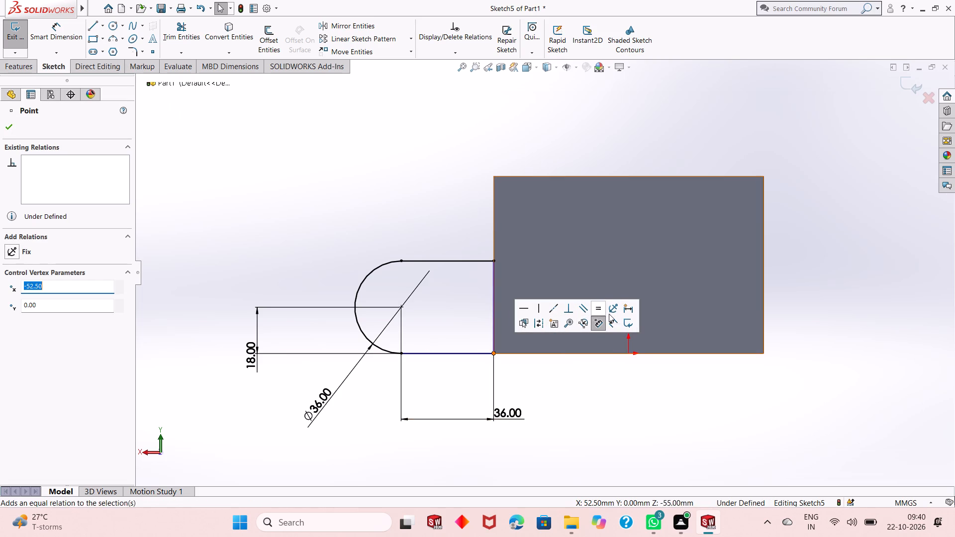
left_click(615, 312)
key("Escape")
key("Escape")
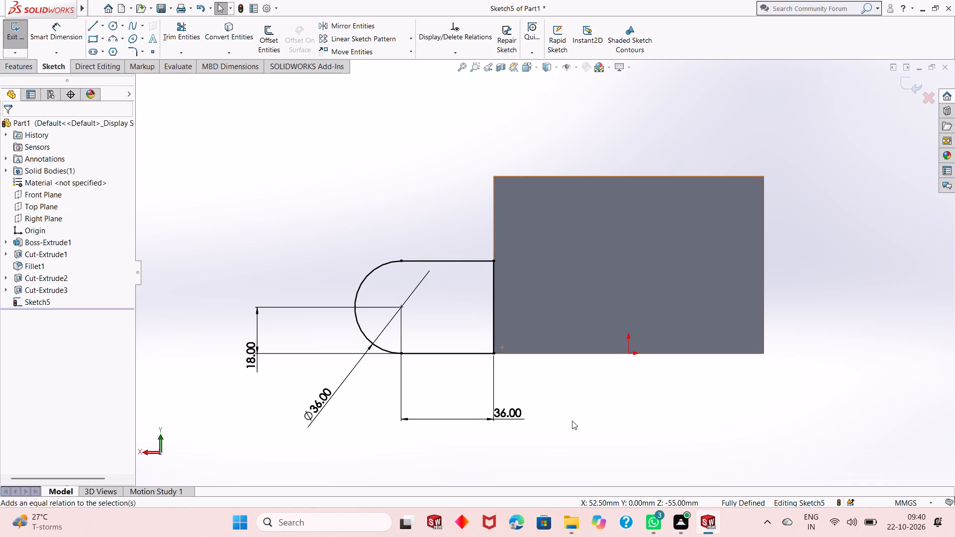
key("Escape")
Examine the tab profile's position relative to the block and its arms from several angles.
scroll(596, 381, "up", 2)
scroll(579, 298, "down", 1)
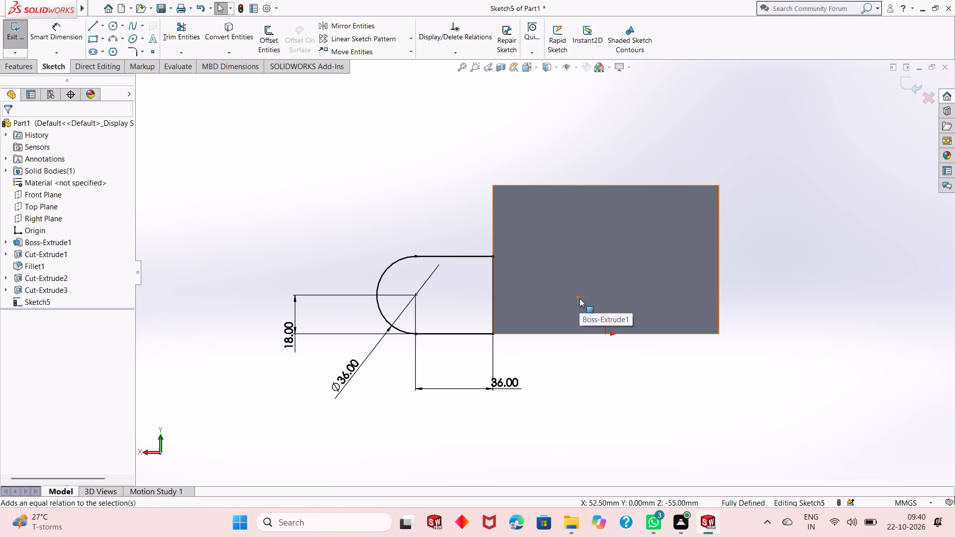
middle_click_drag(545, 232, 557, 308)
middle_click_drag(557, 261, 570, 298)
scroll(571, 298, "up", 2)
key("Escape")
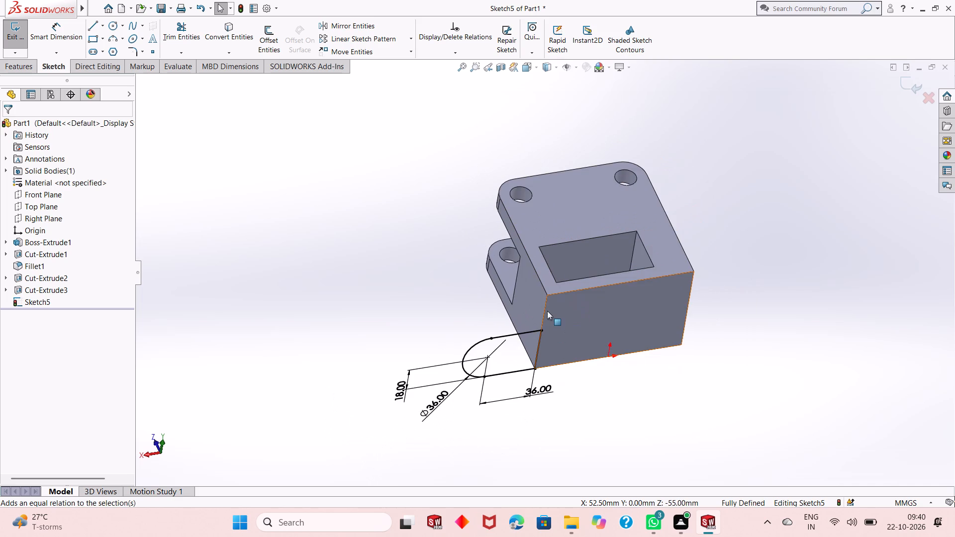
scroll(547, 311, "down", 3)
middle_click_drag(547, 310, 569, 264)
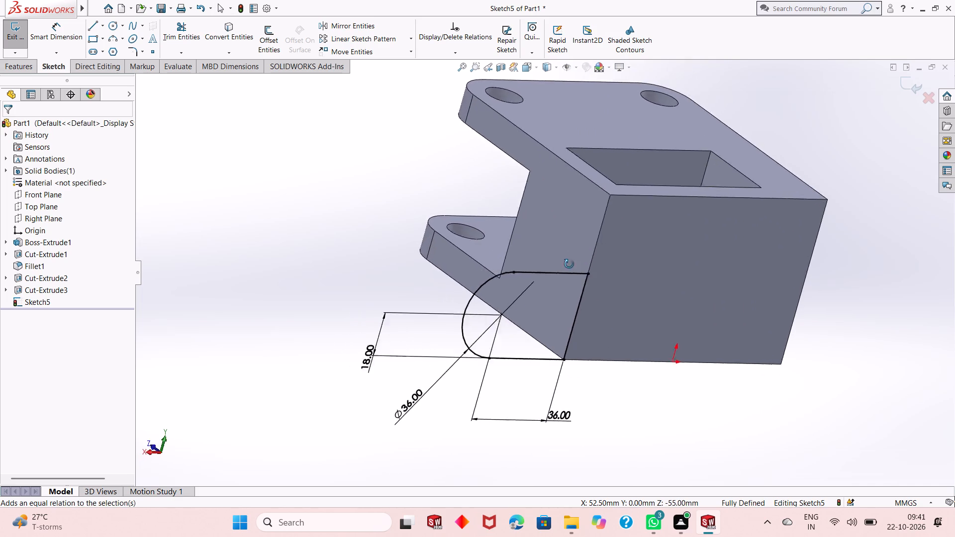
middle_click_drag(569, 264, 569, 294)
scroll(568, 292, "up", 3)
scroll(607, 192, "down", 2)
middle_click_drag(614, 335, 642, 255)
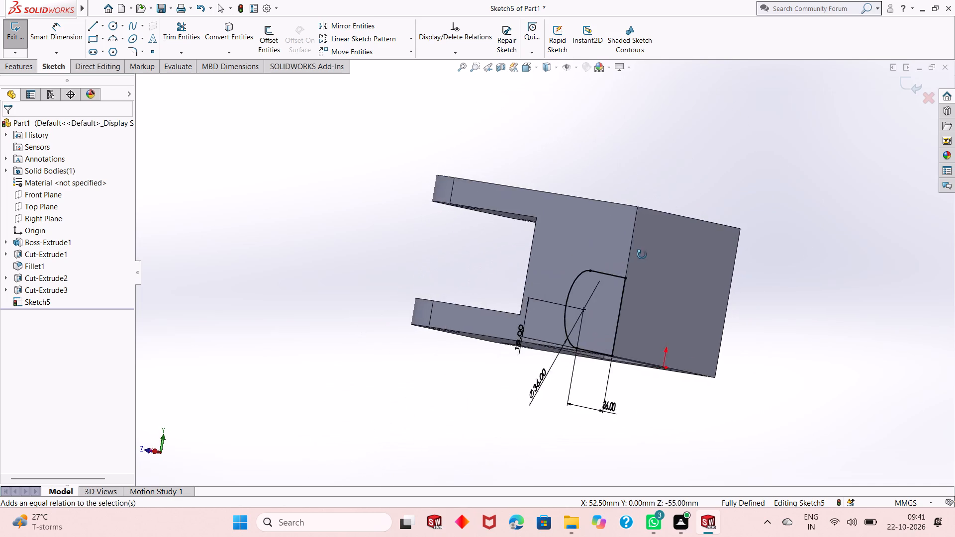
middle_click_drag(642, 255, 630, 289)
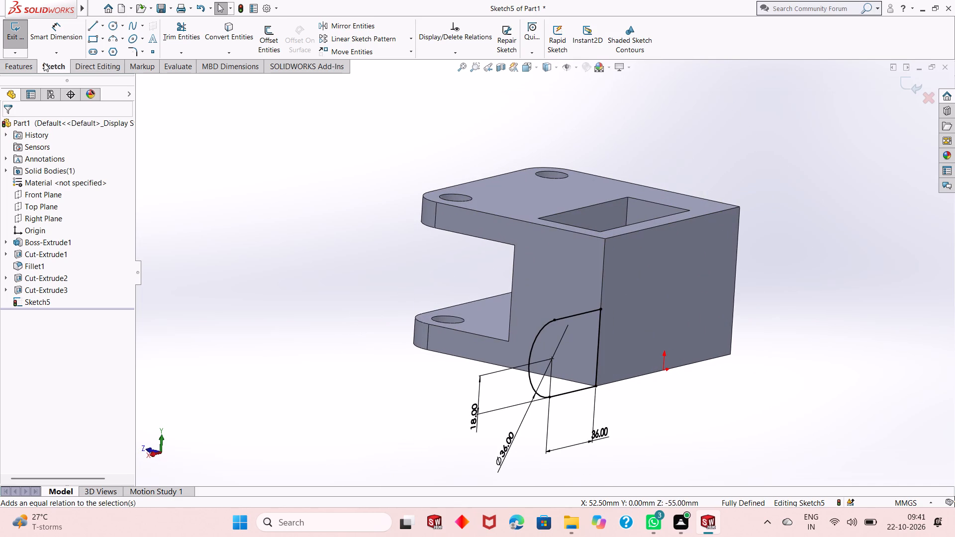
Extrude the tab profile 10 mm as a merged boss, with the direction reversed towards the part's arms.
left_click(27, 64)
left_click(25, 42)
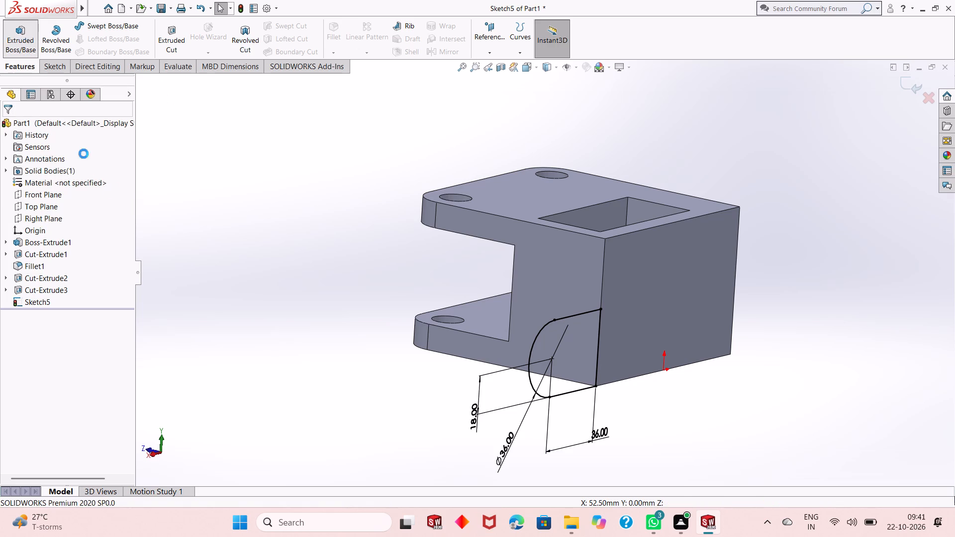
left_click(10, 195)
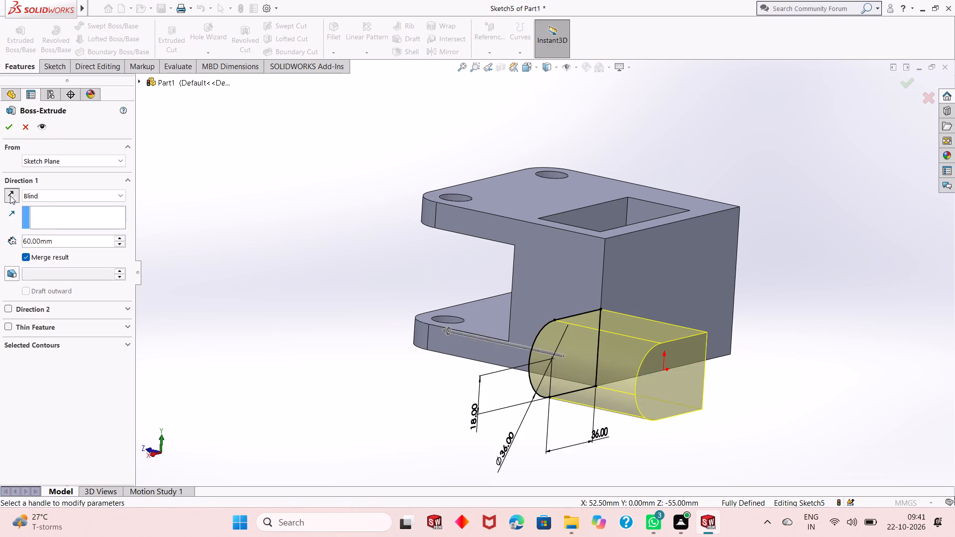
triple_click(60, 240)
key("1")
key("0")
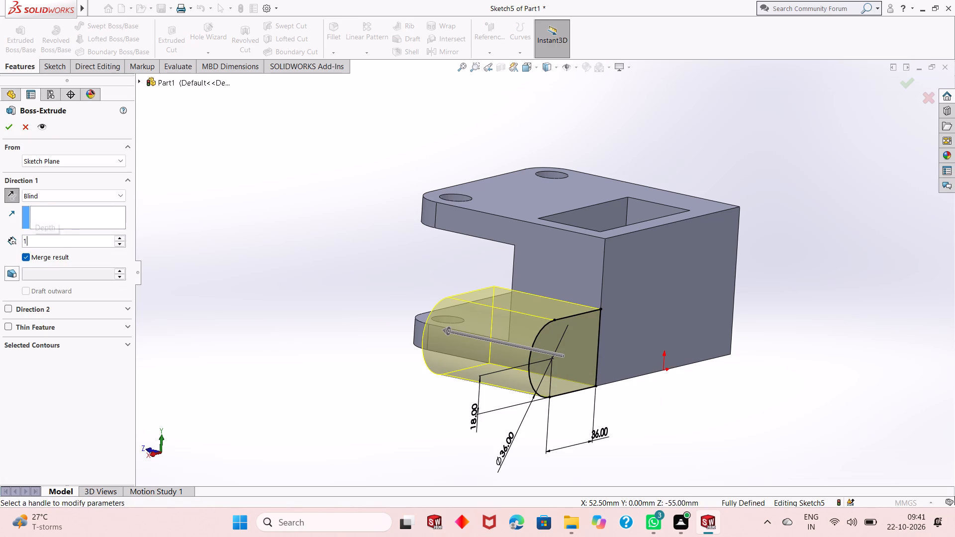
key("Return")
left_click(6, 125)
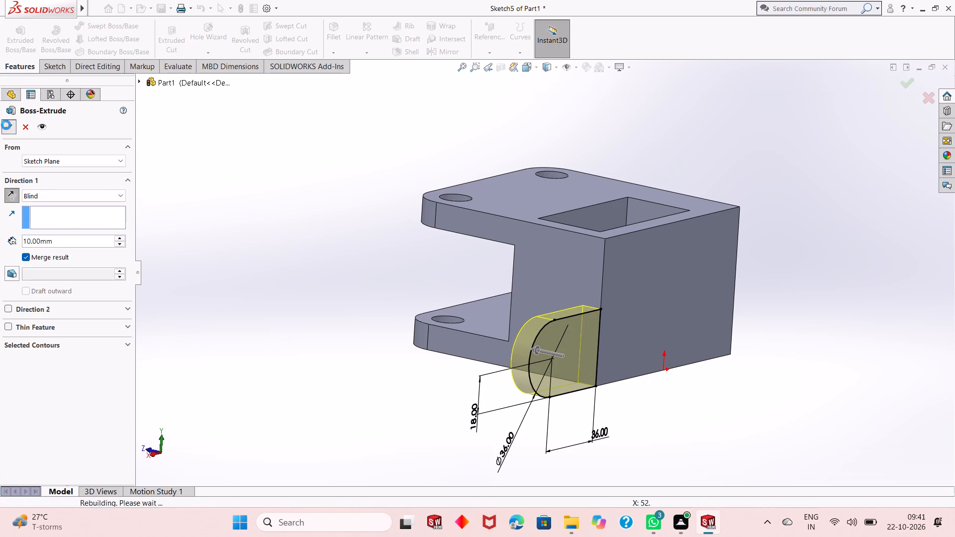
key("Escape")
key("Escape")
Start a new sketch on the flat back face that includes the rounded tab, viewed face-on.
scroll(472, 373, "up", 1)
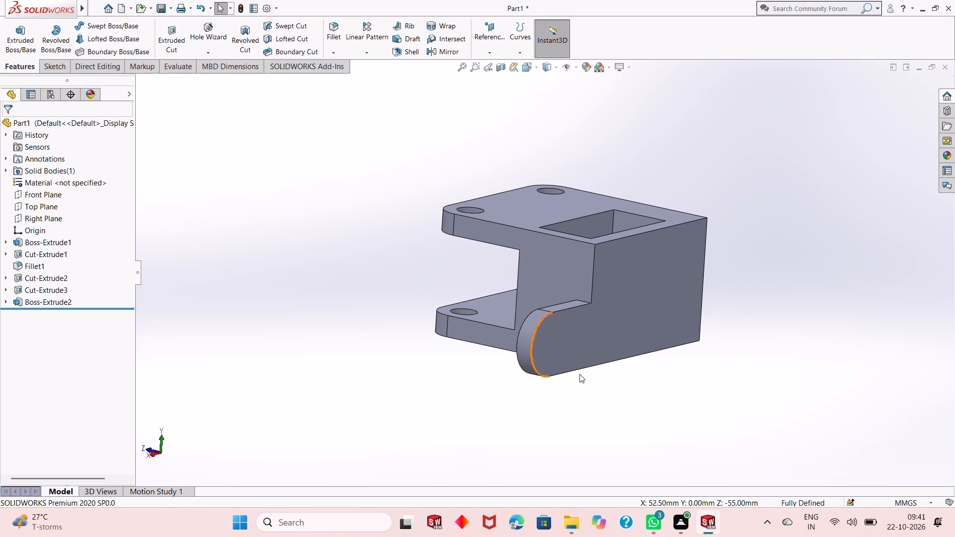
scroll(579, 373, "up", 1)
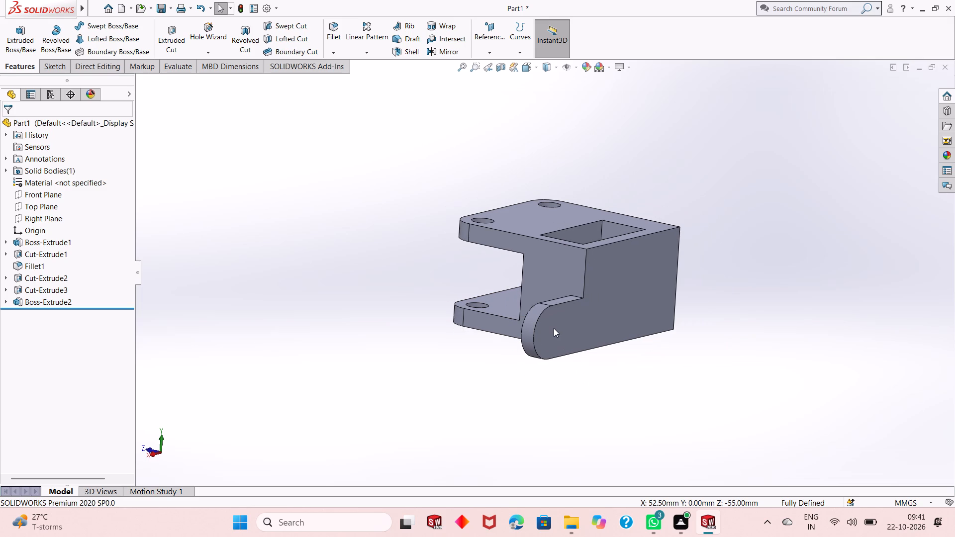
left_click(554, 328)
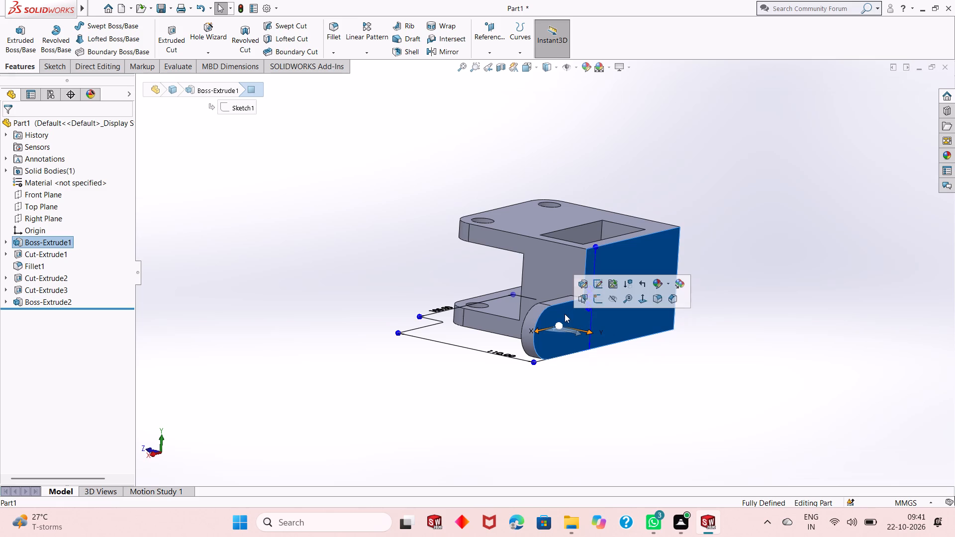
left_click(593, 302)
key("ctrl+8")
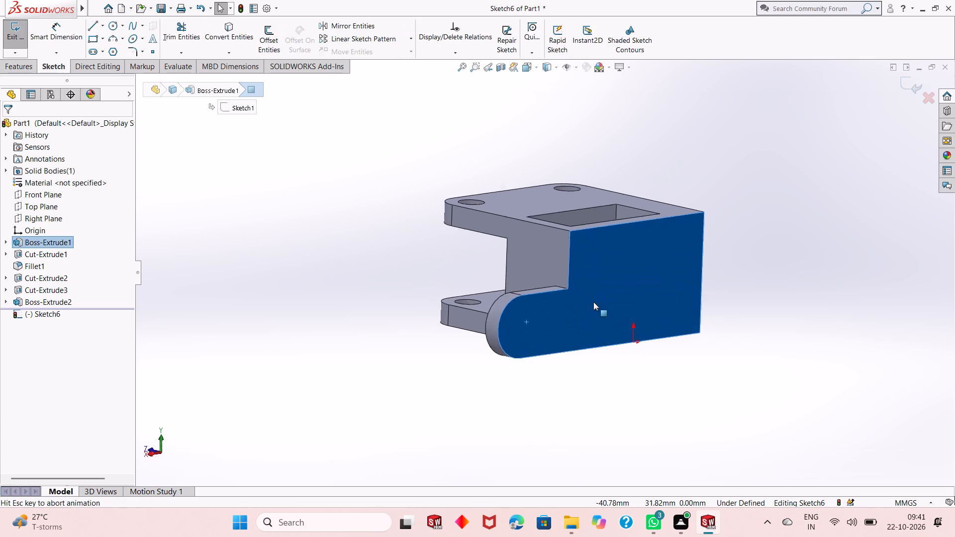
scroll(385, 311, "up", 1)
key("Escape")
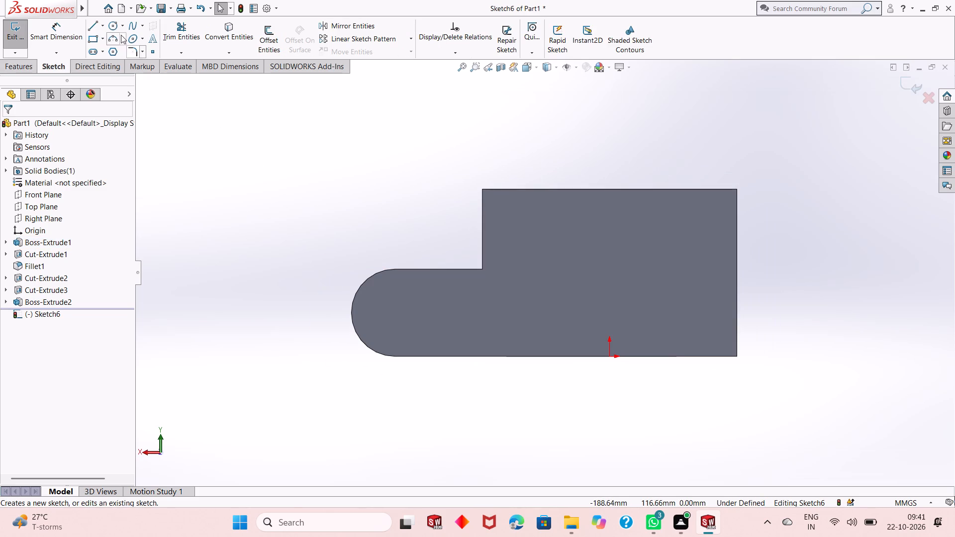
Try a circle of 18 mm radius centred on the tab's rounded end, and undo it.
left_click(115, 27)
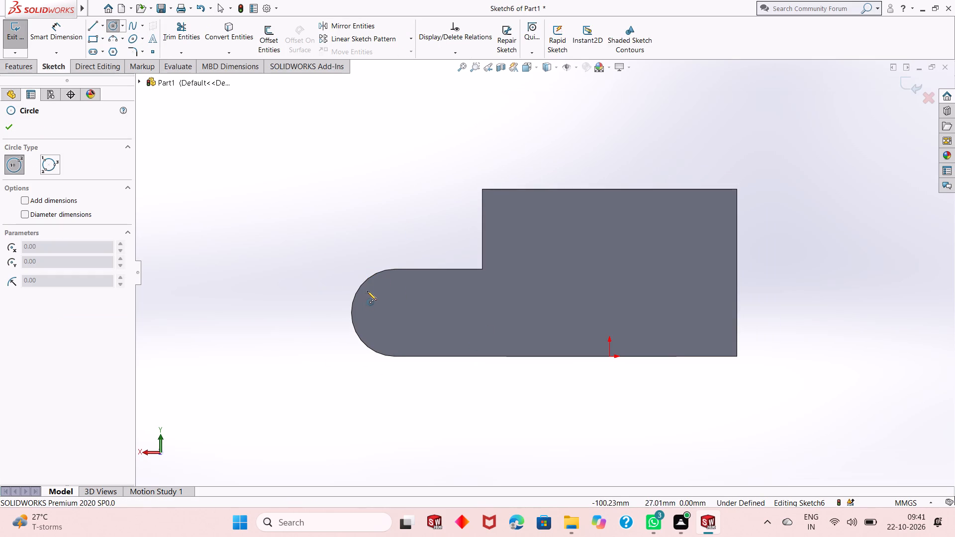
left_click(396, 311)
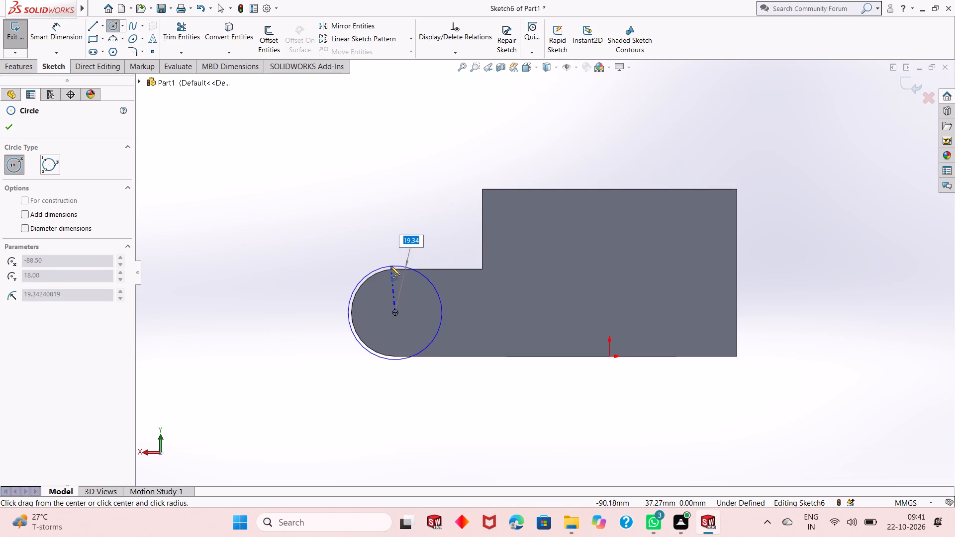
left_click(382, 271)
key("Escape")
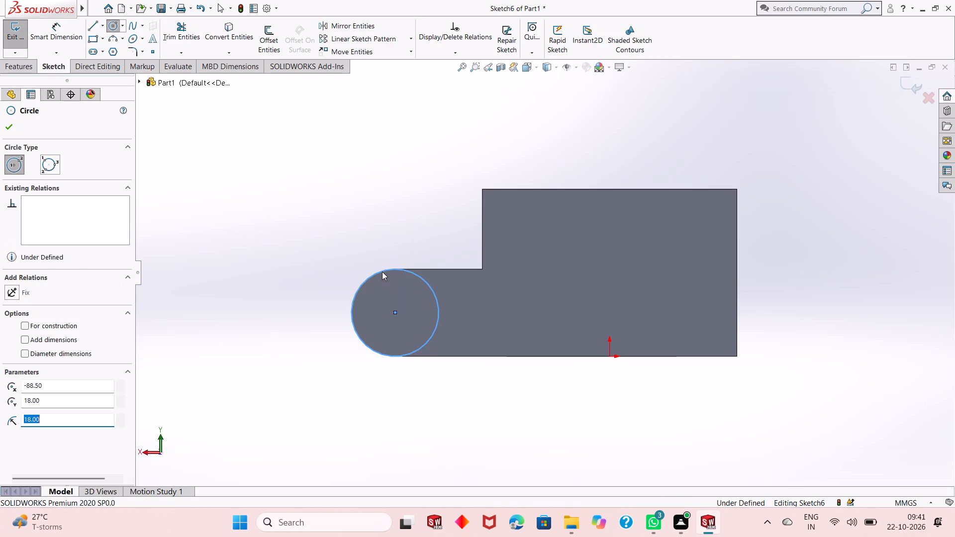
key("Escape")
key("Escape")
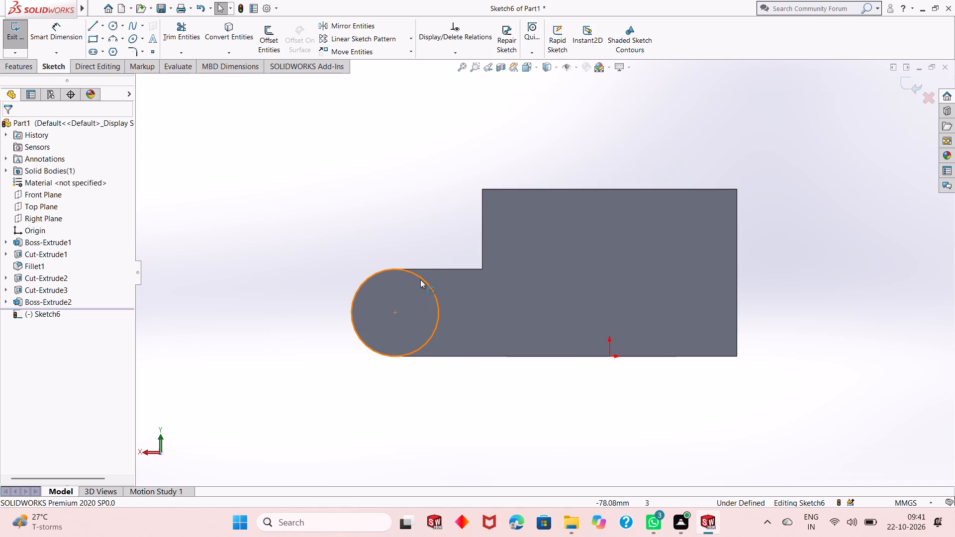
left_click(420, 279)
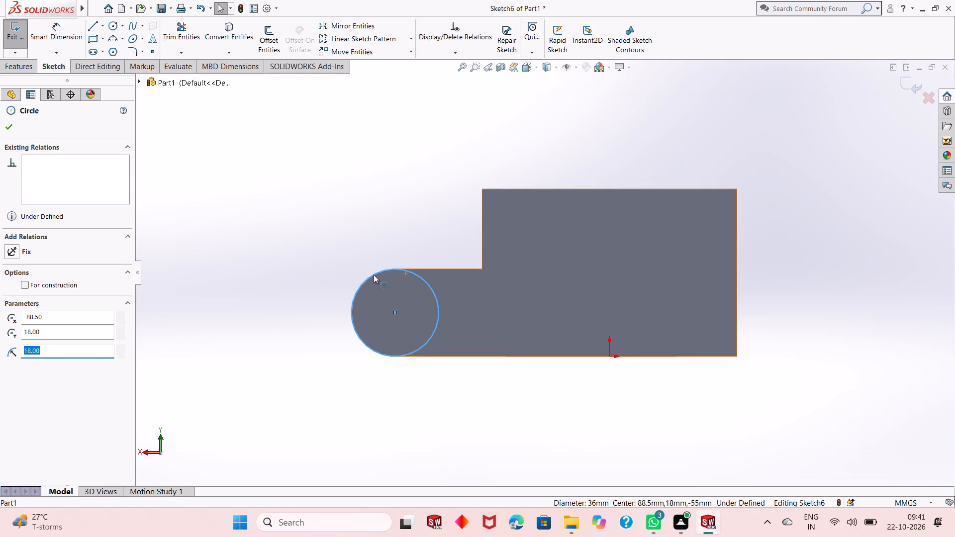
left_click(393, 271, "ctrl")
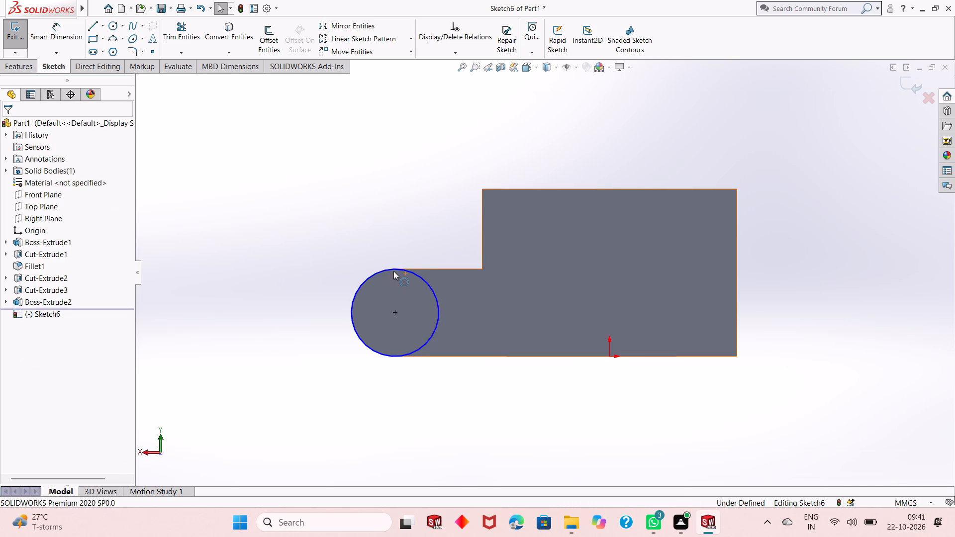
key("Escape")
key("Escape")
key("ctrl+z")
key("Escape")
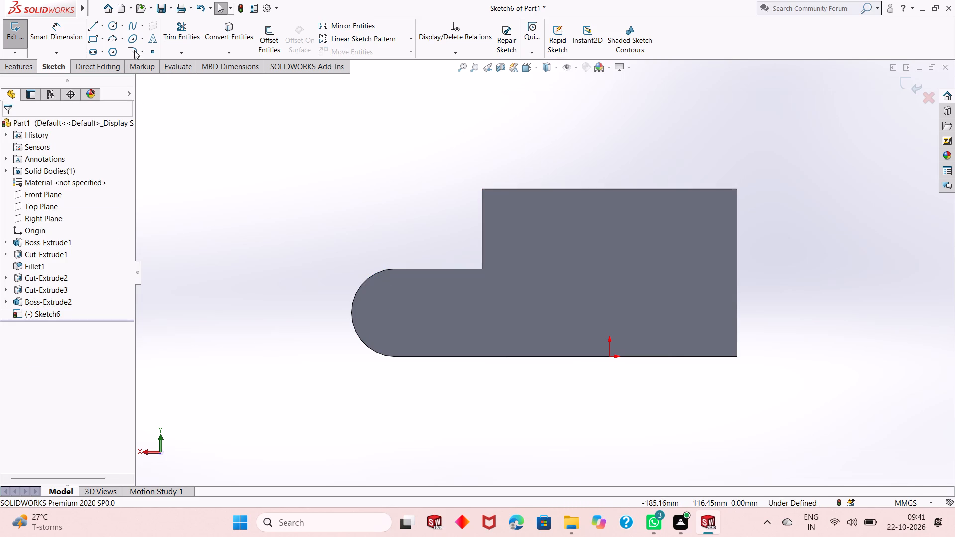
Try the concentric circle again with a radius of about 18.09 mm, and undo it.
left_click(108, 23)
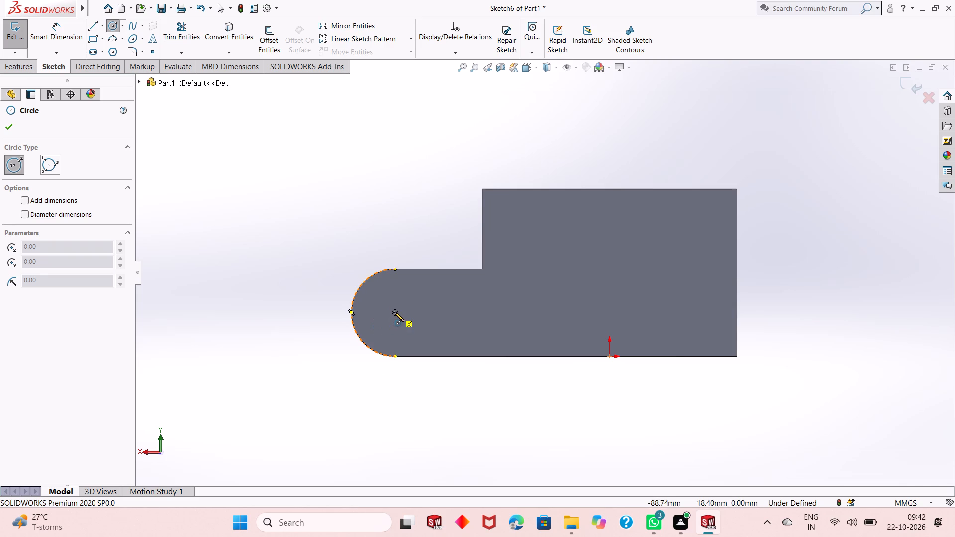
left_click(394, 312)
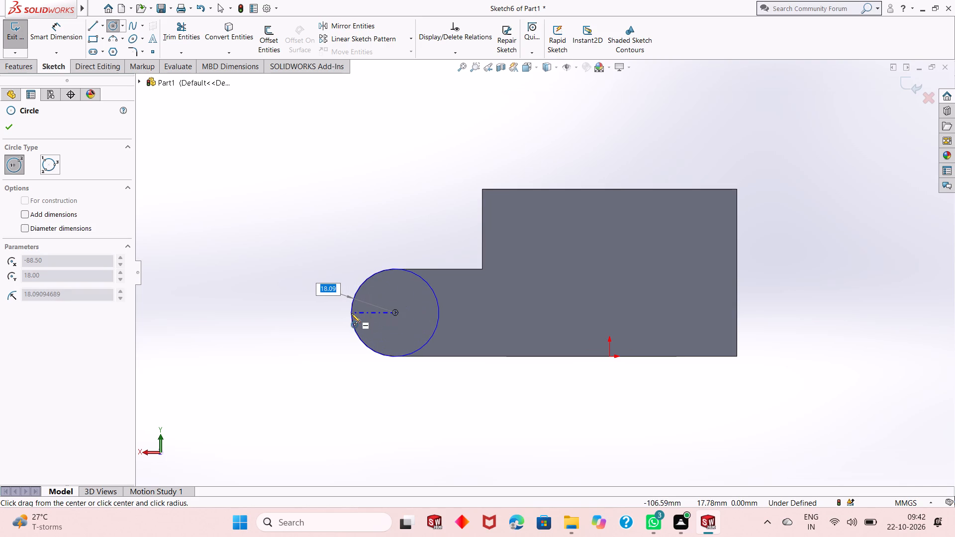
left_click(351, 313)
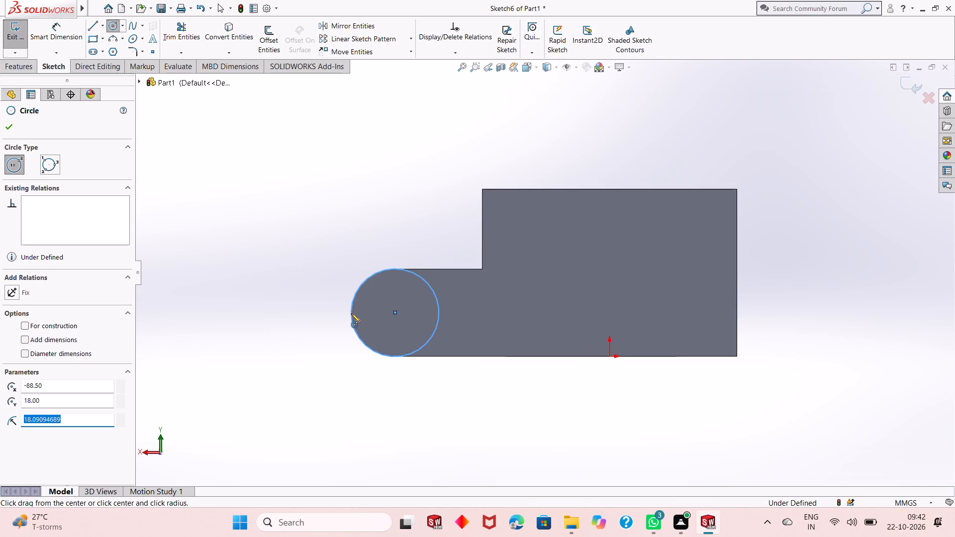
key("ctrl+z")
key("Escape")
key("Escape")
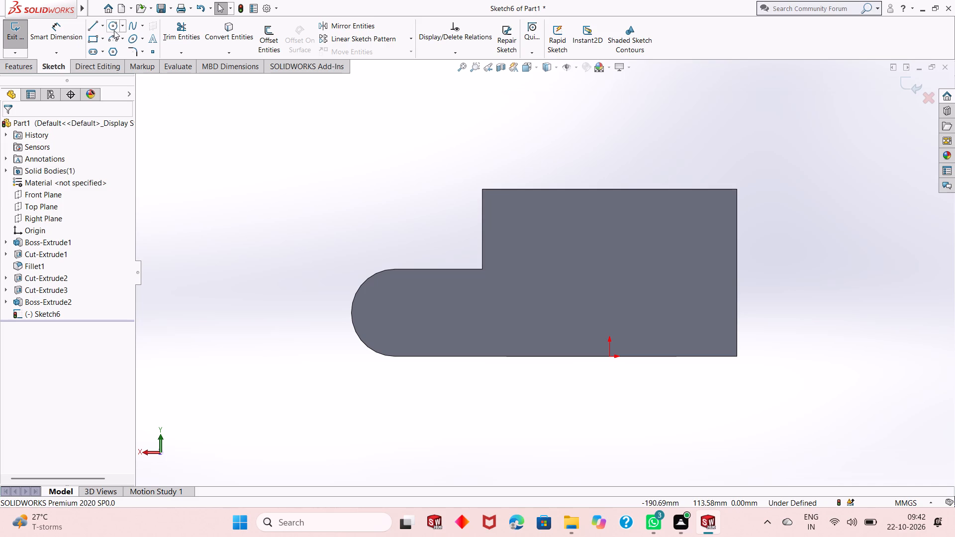
Sketch a circle centred on the tab's rounded end, with its 18 mm radius snapped to the tab's arc edge.
left_click(114, 29)
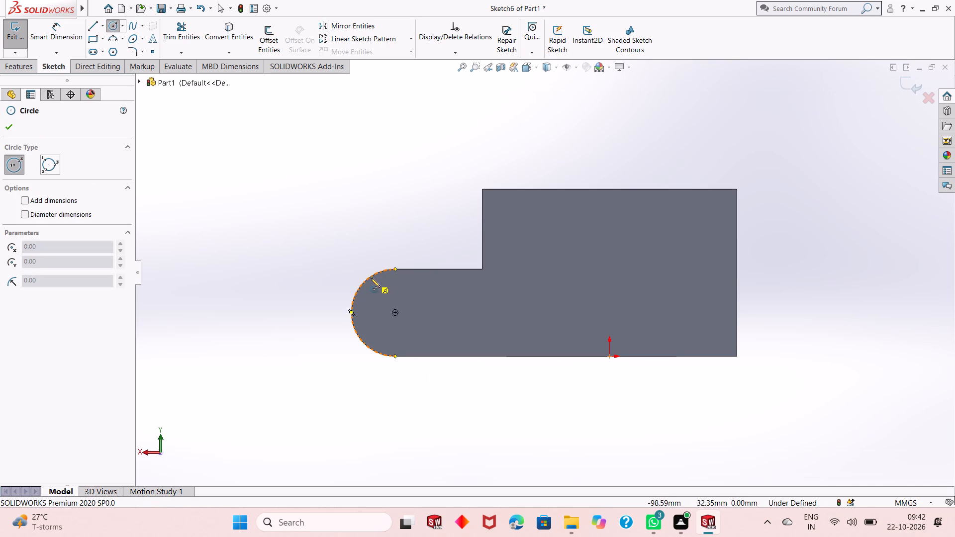
left_click(394, 312)
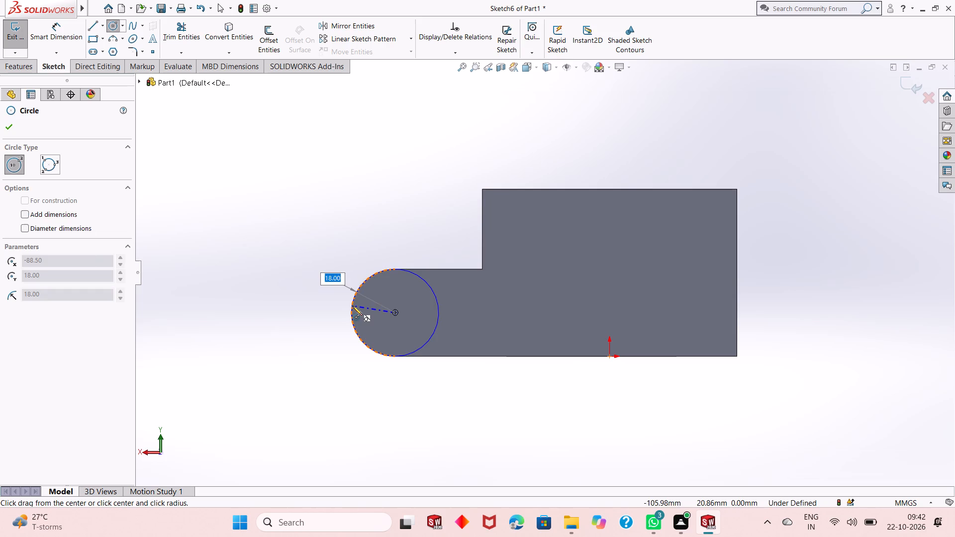
left_click(353, 306)
key("Escape")
key("Escape")
key("Escape")
key("Escape")
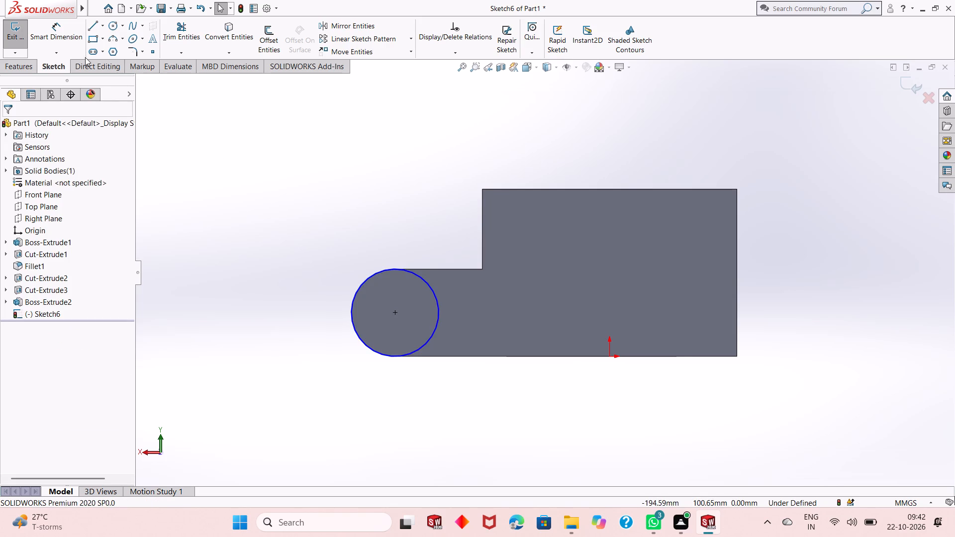
Dimension the circle's diameter at 36 mm.
left_click(65, 33)
left_click(407, 351)
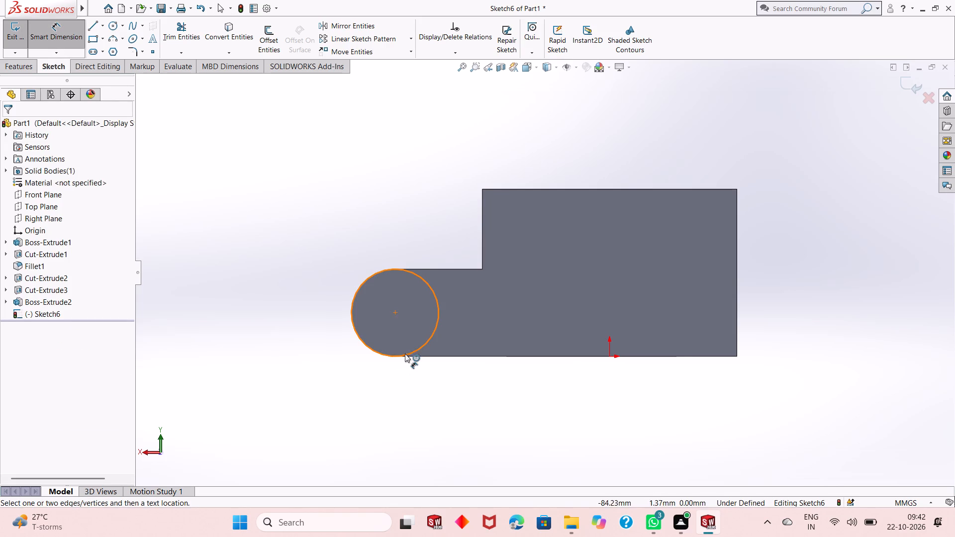
left_click(401, 358)
left_click(333, 390)
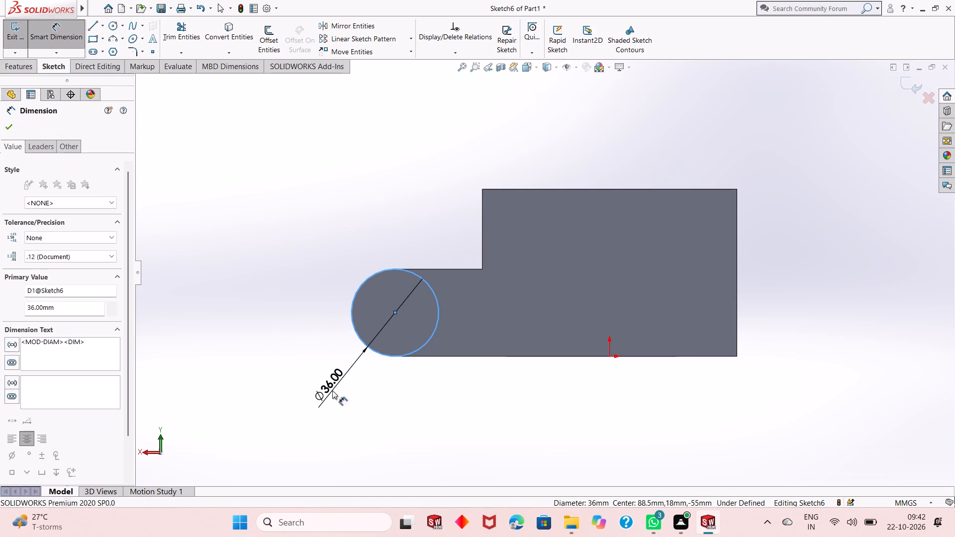
key("Return")
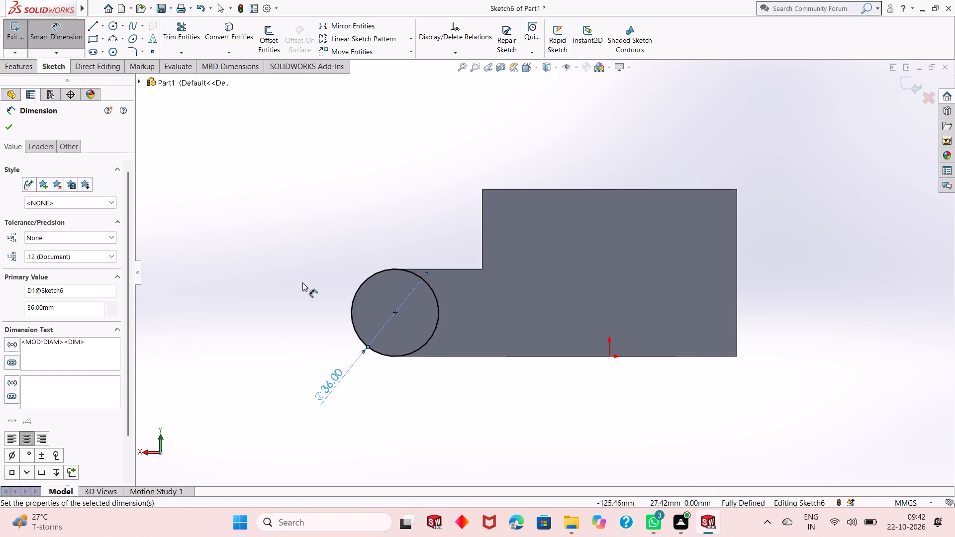
right_click(256, 195)
left_click(276, 224)
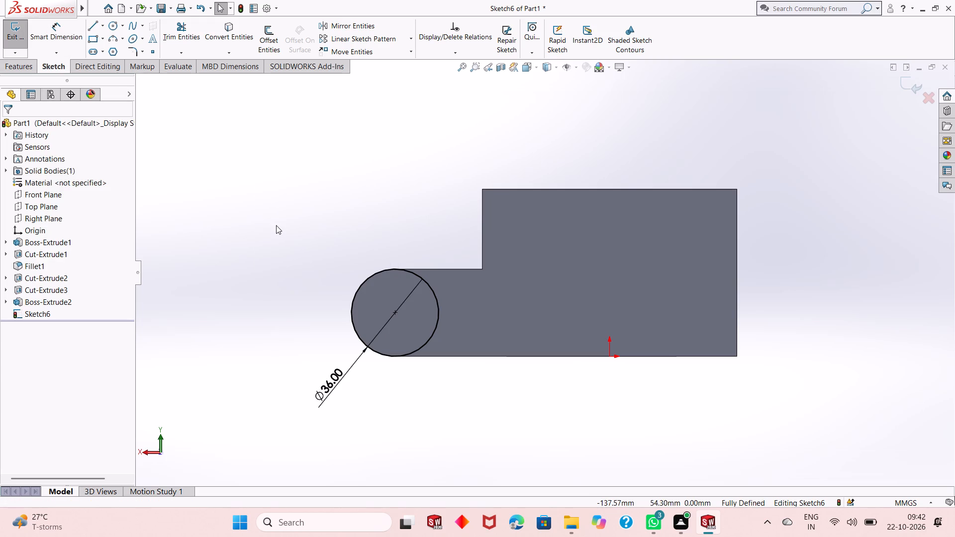
key("Escape")
key("Escape")
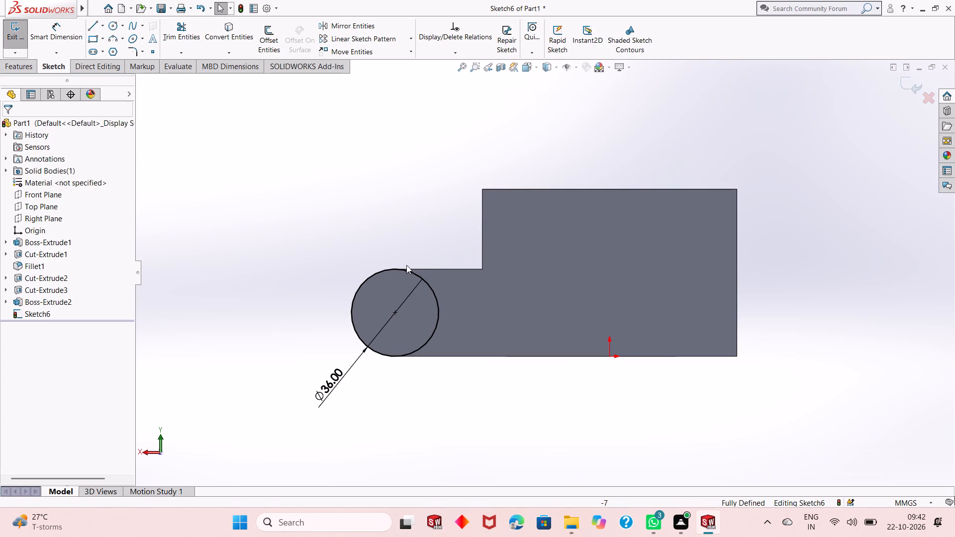
Extrude the circle 35 mm outward from the back face as a merged boss.
middle_click_drag(389, 283, 389, 284)
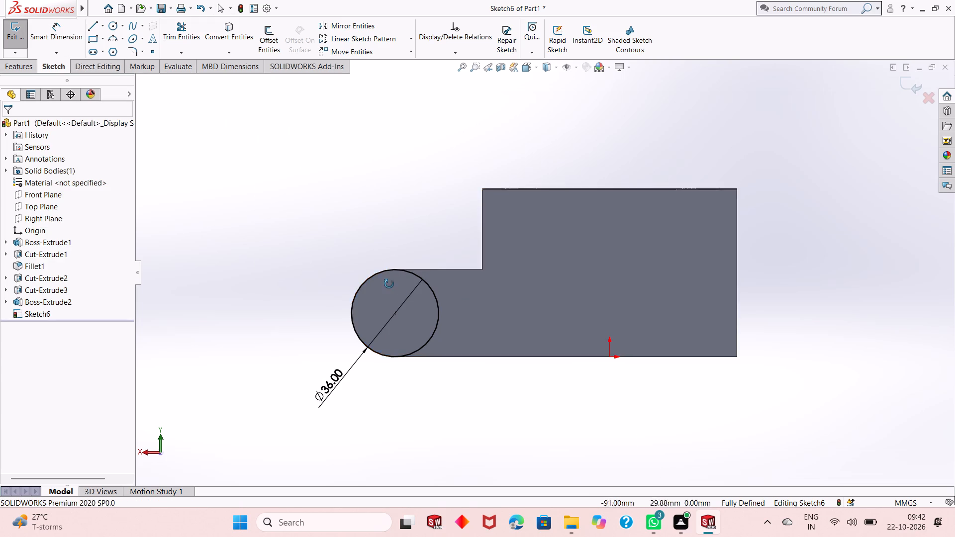
middle_click_drag(389, 284, 426, 295)
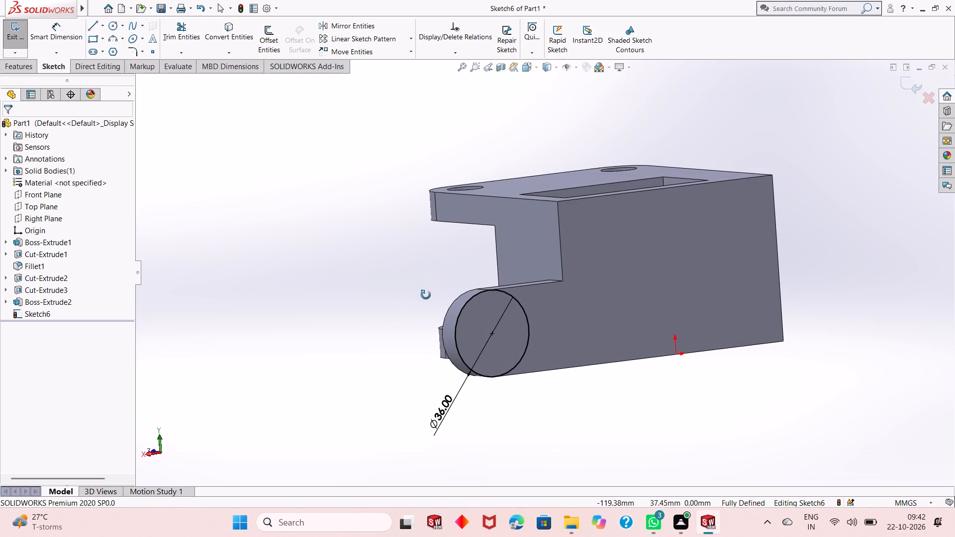
middle_click_drag(426, 295, 426, 296)
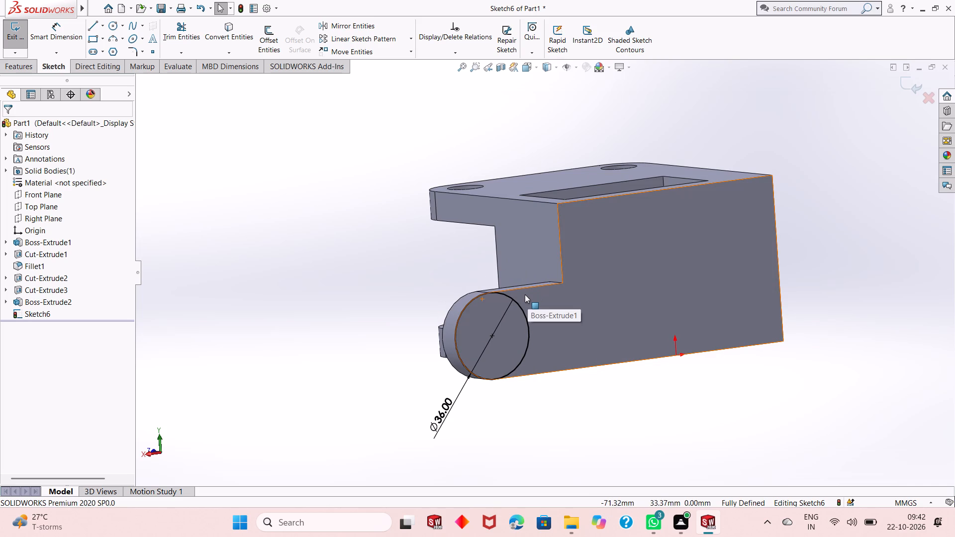
middle_click_drag(512, 295, 511, 311)
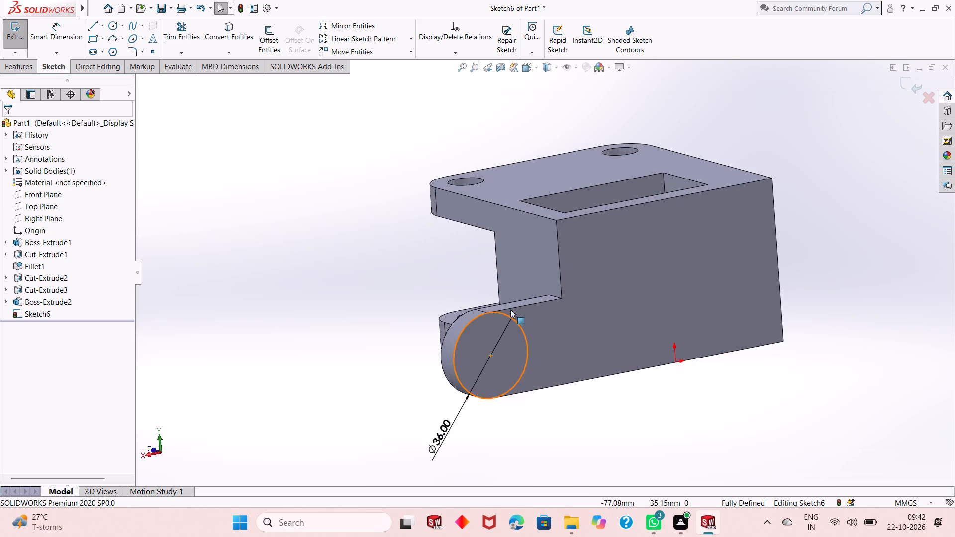
scroll(510, 307, "down", 2)
scroll(495, 361, "up", 1)
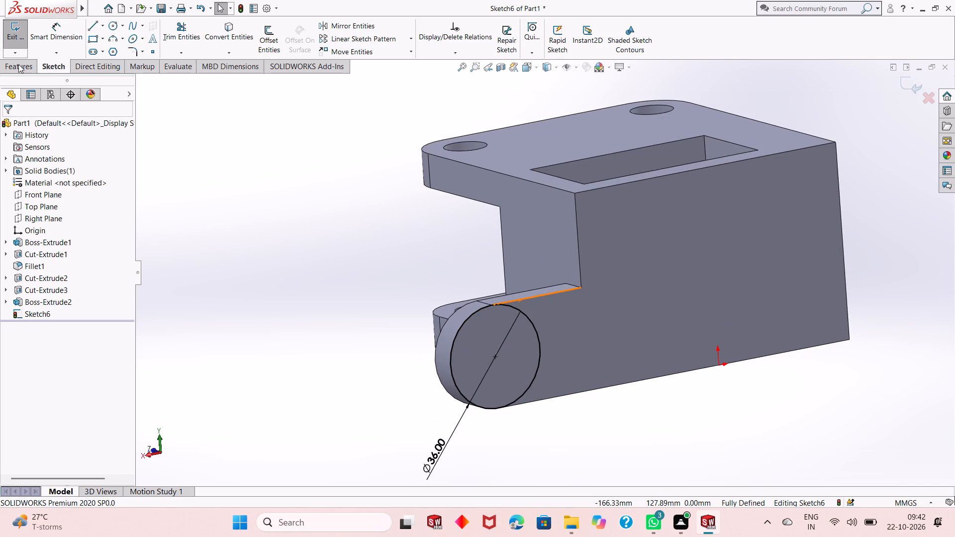
left_click(24, 63)
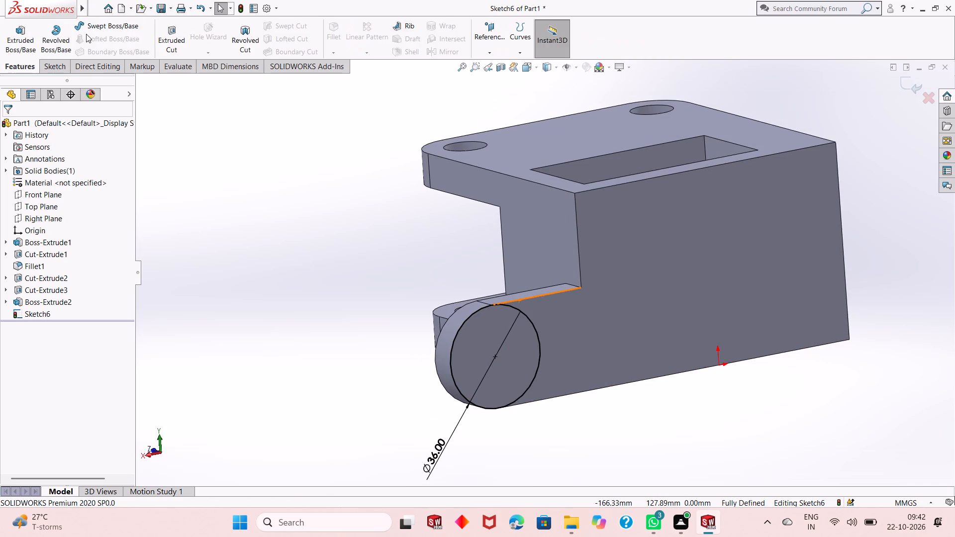
left_click(16, 40)
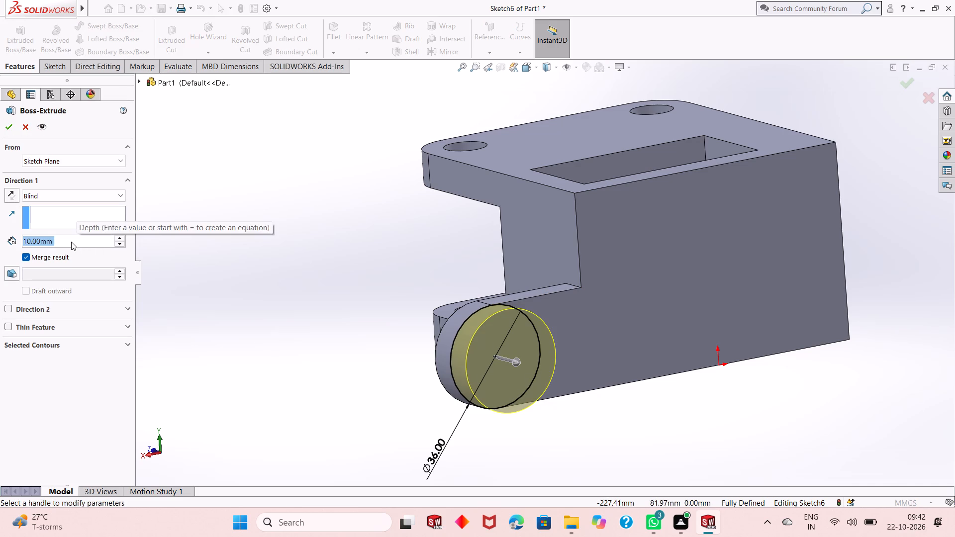
type("35")
key("Return")
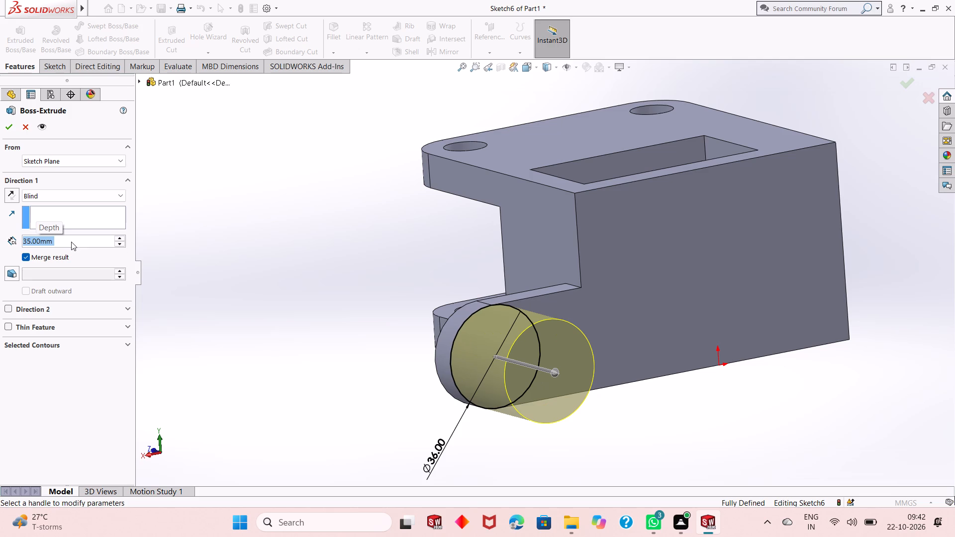
left_click(6, 128)
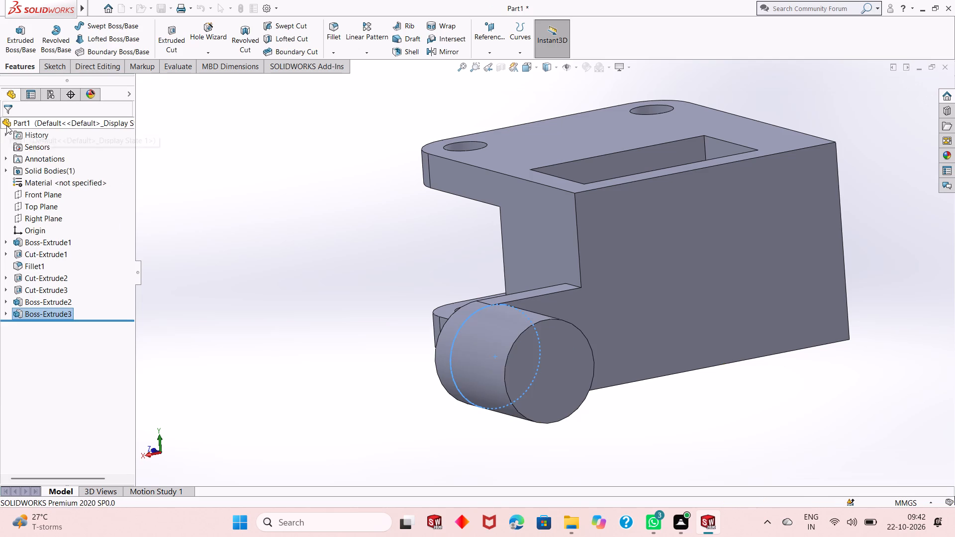
key("Escape")
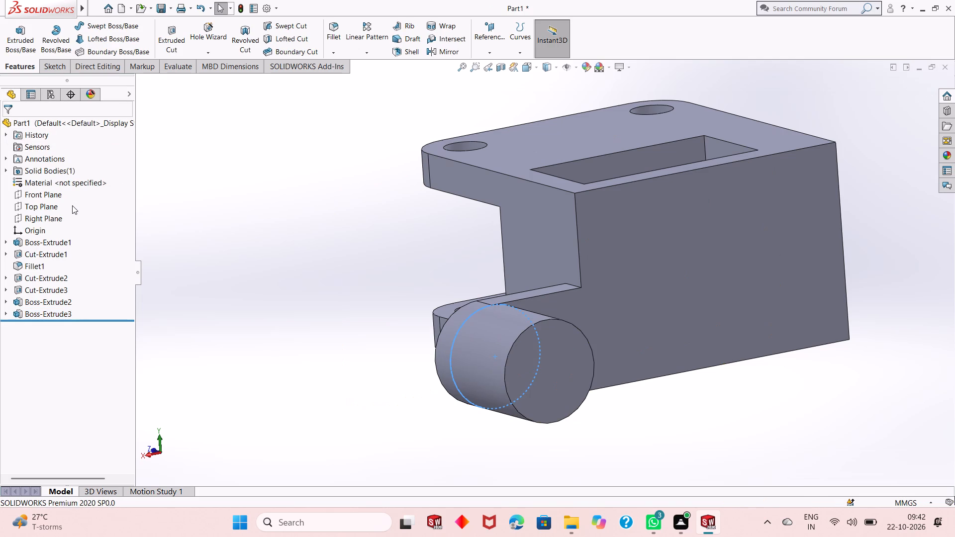
Examine the new cylindrical boss and its position on the tab and block from several angles.
middle_click_drag(348, 269, 284, 341)
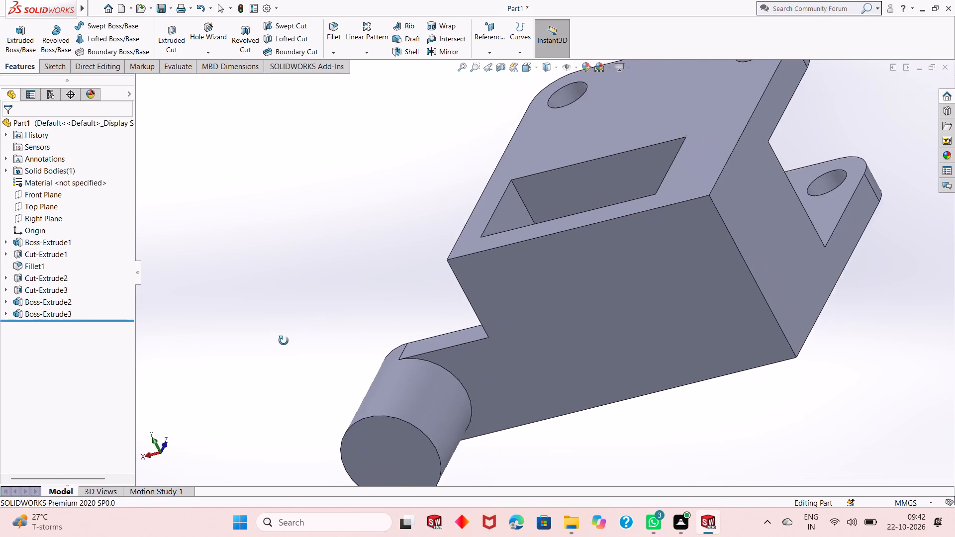
middle_click_drag(284, 341, 534, 241)
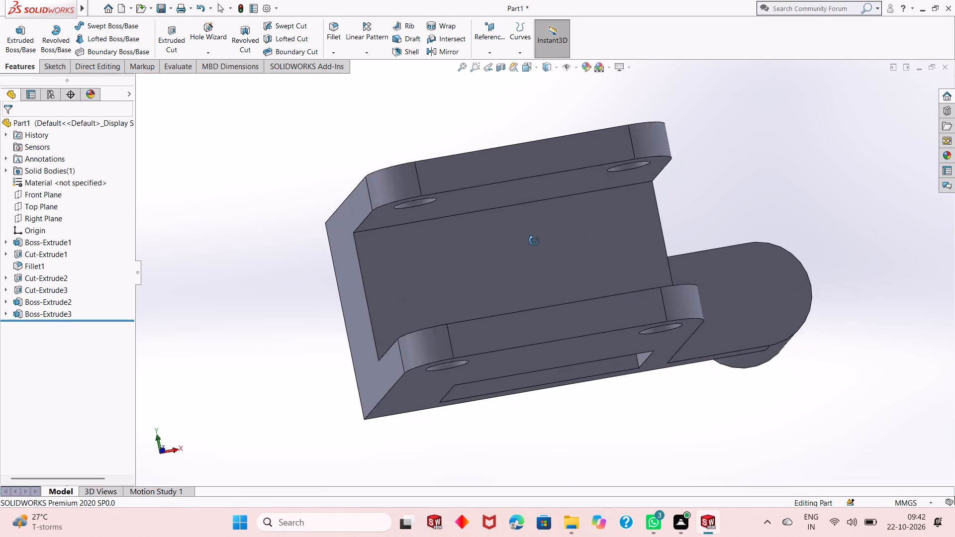
middle_click_drag(534, 241, 428, 317)
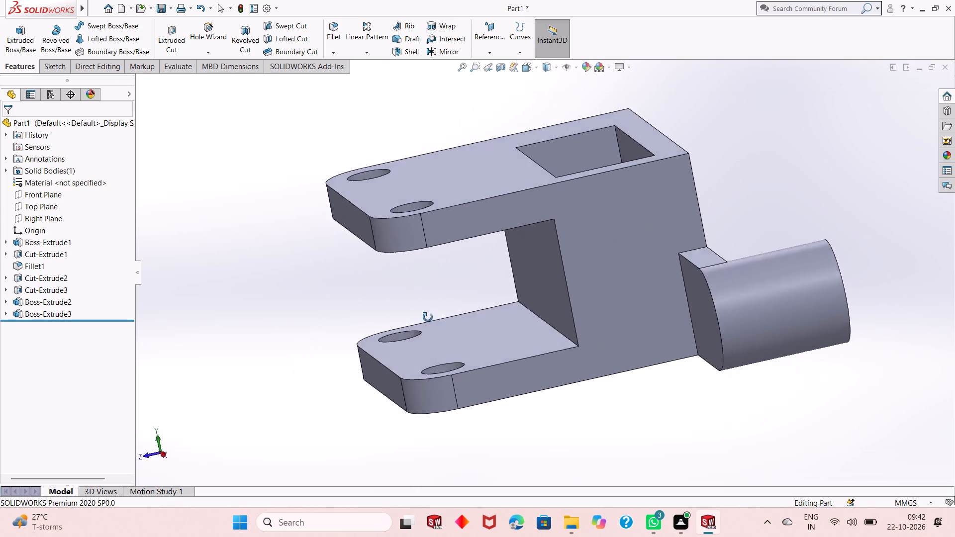
middle_click_drag(428, 317, 407, 356)
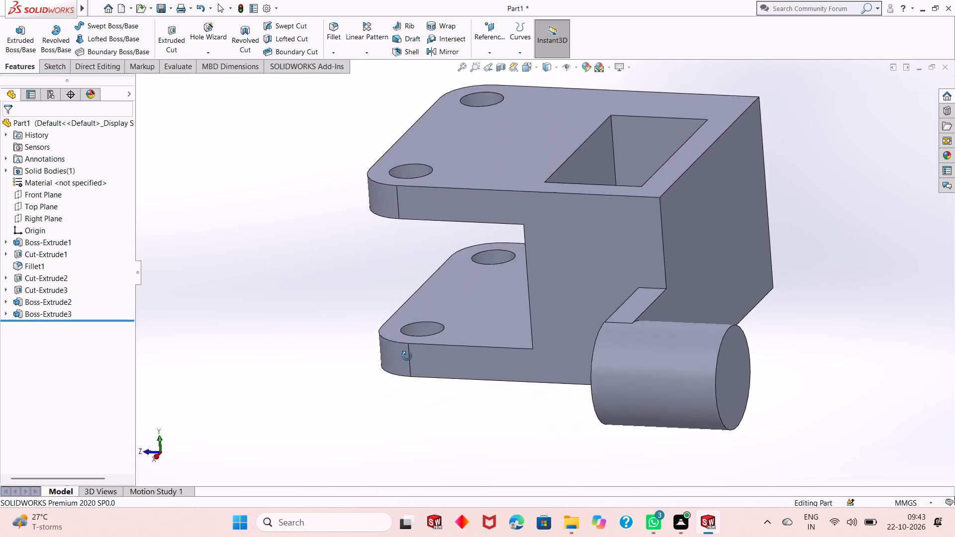
middle_click_drag(407, 356, 409, 319)
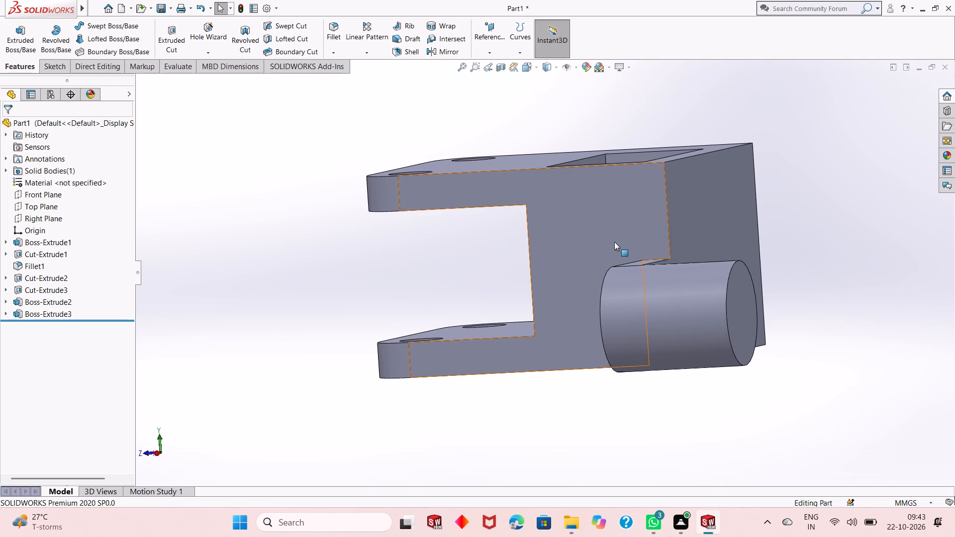
Open a new sketch on the outer circular end face of the cylindrical boss.
scroll(616, 242, "down", 1)
scroll(600, 281, "up", 2)
middle_click_drag(599, 290, 568, 296)
scroll(556, 288, "up", 1)
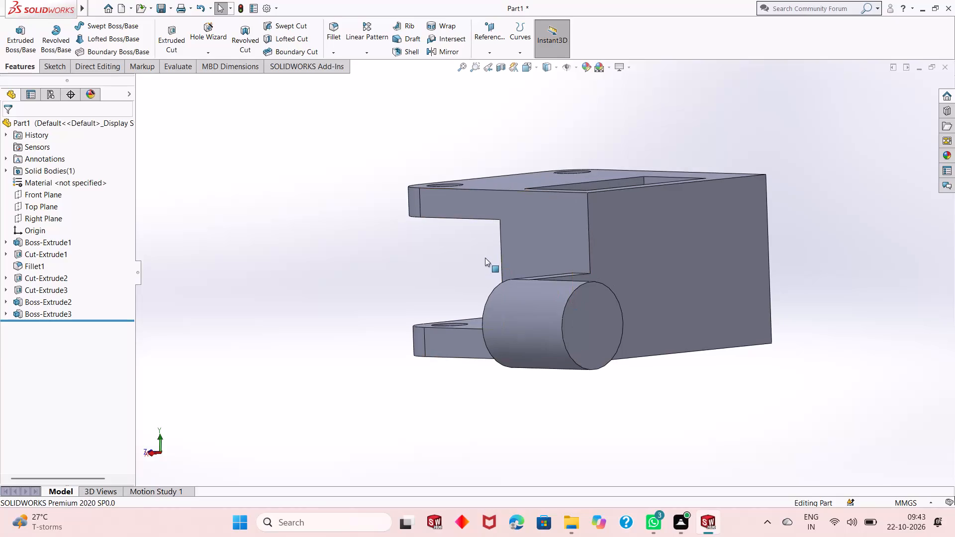
right_click(343, 234)
left_click(320, 240)
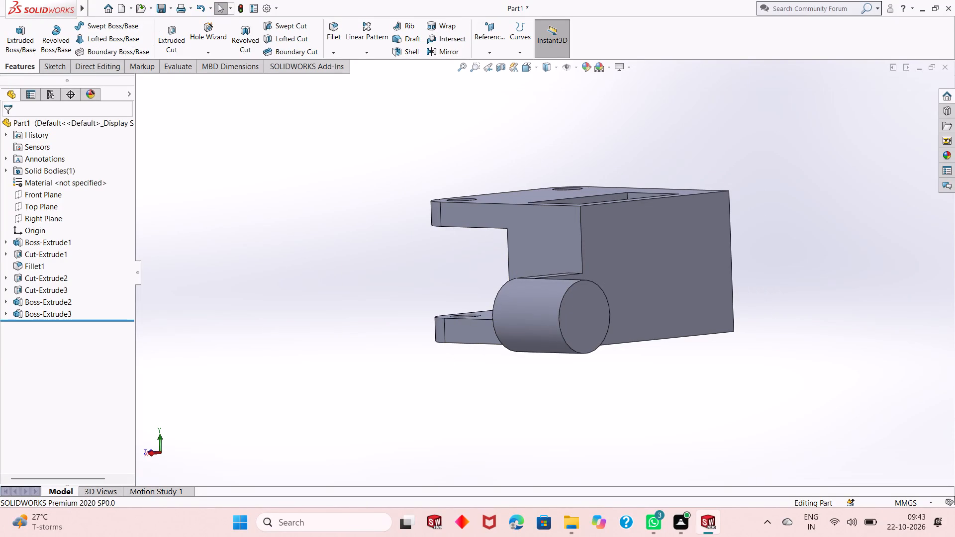
left_click(62, 69)
left_click(580, 292)
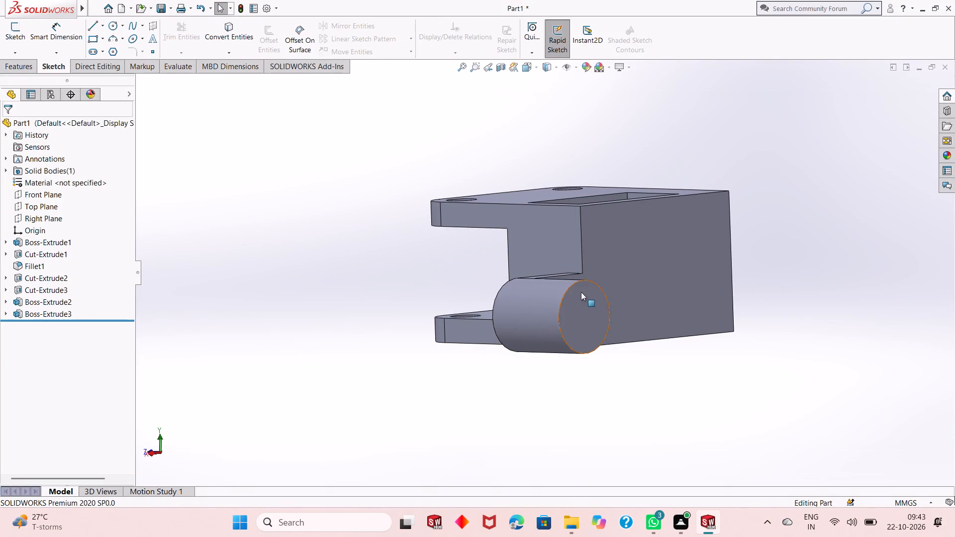
left_click(634, 261)
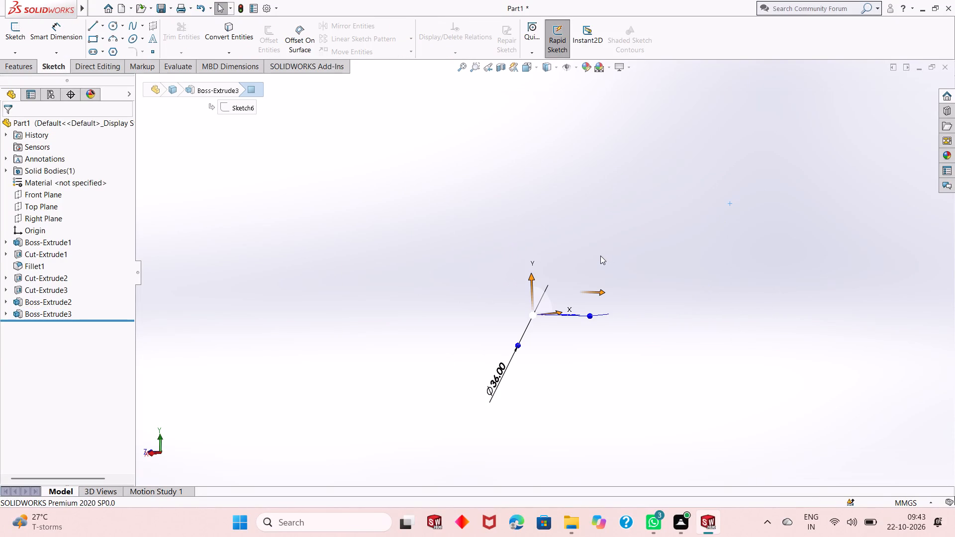
key("ctrl+z")
left_click(568, 308)
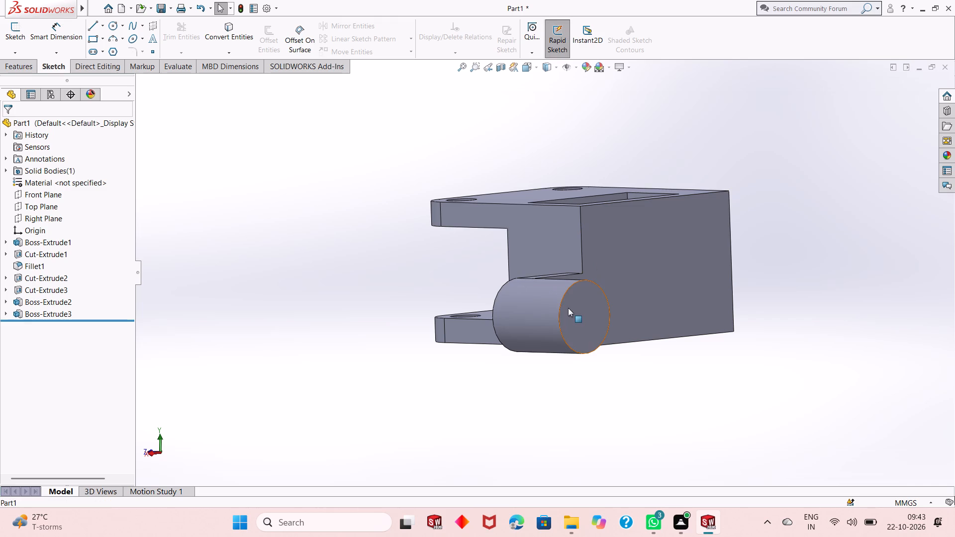
left_click(612, 284)
left_click(331, 211)
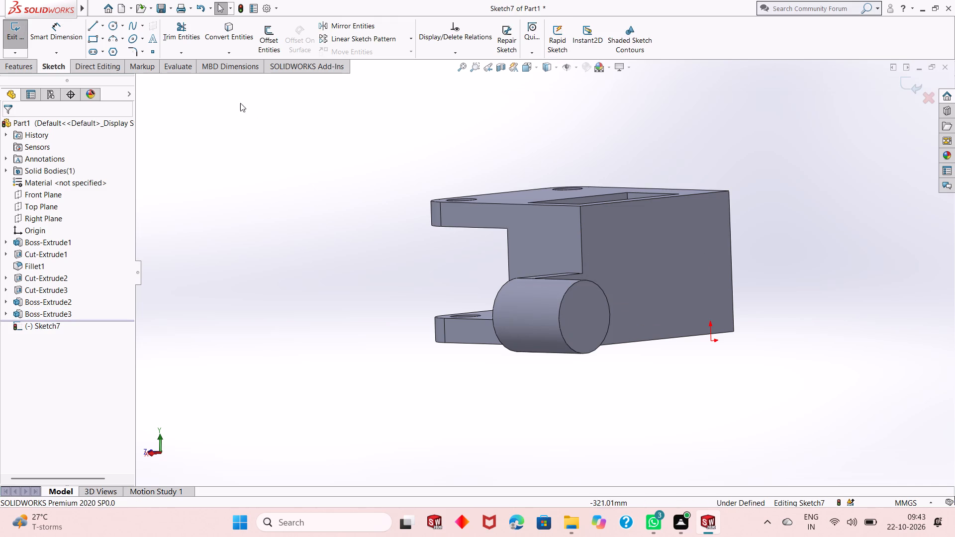
Sketch a circle of about 9.3 mm radius centred on the cylindrical boss's end face.
left_click(111, 28)
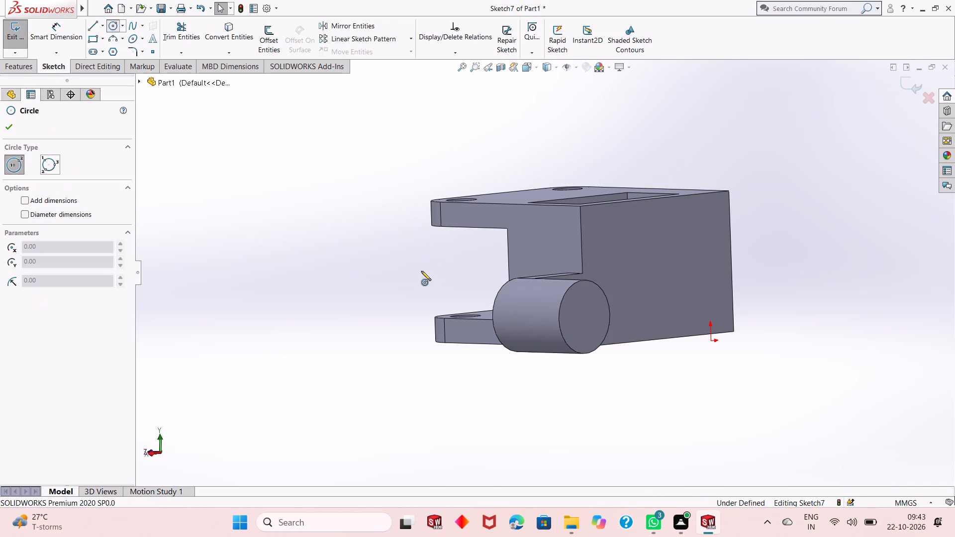
middle_click_drag(580, 346, 573, 343)
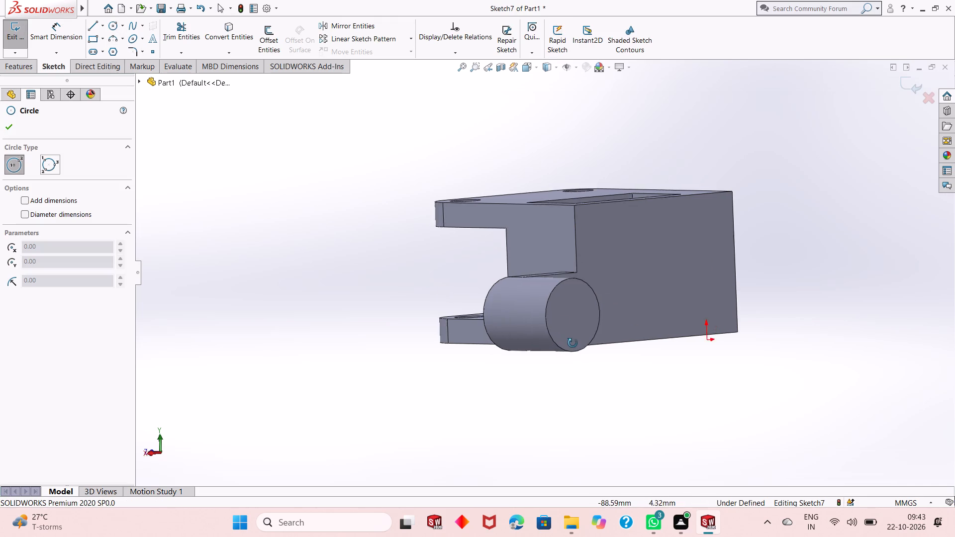
middle_click_drag(573, 343, 539, 349)
scroll(487, 308, "down", 3)
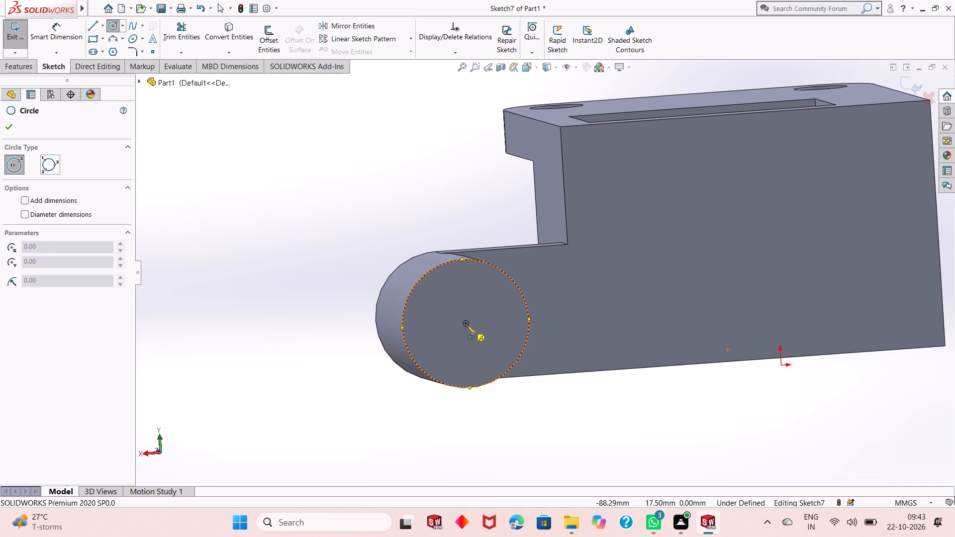
left_click(467, 322)
left_click(474, 291)
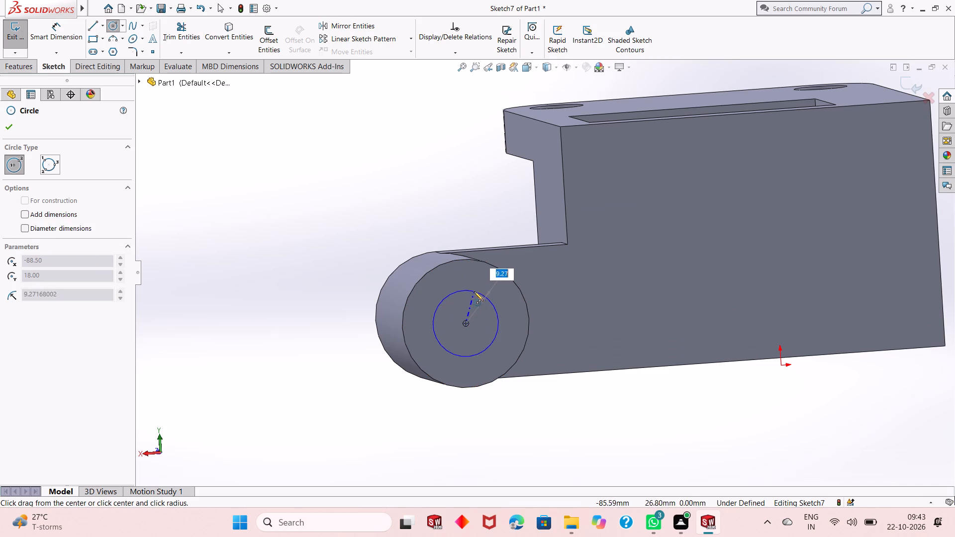
right_click(152, 199)
left_click(174, 202)
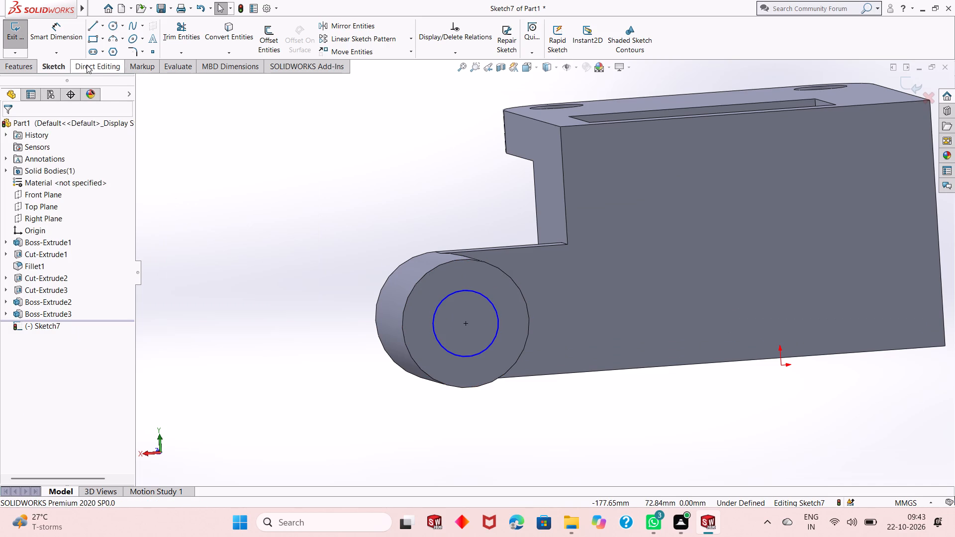
Dimension the circle's diameter at 24 mm.
left_click(63, 33)
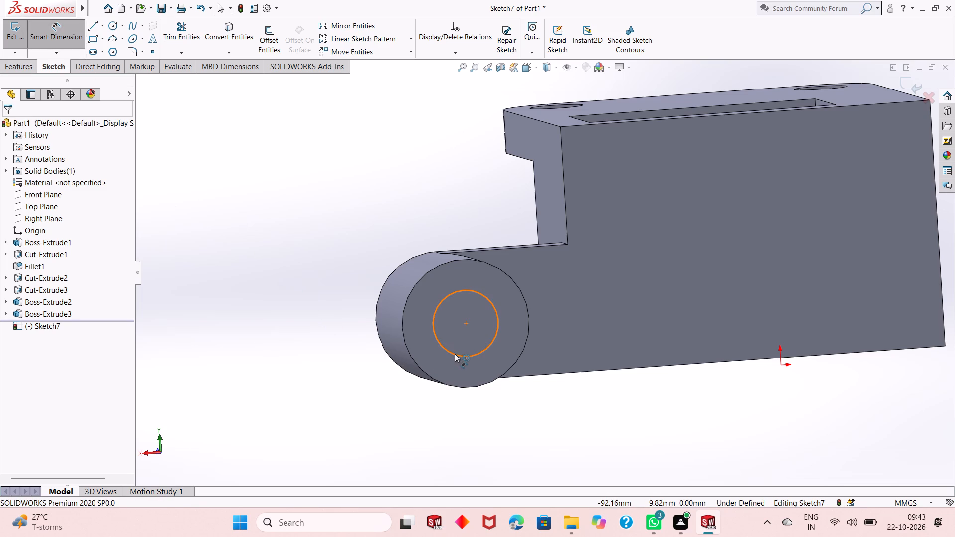
left_click(455, 354)
left_click(307, 421)
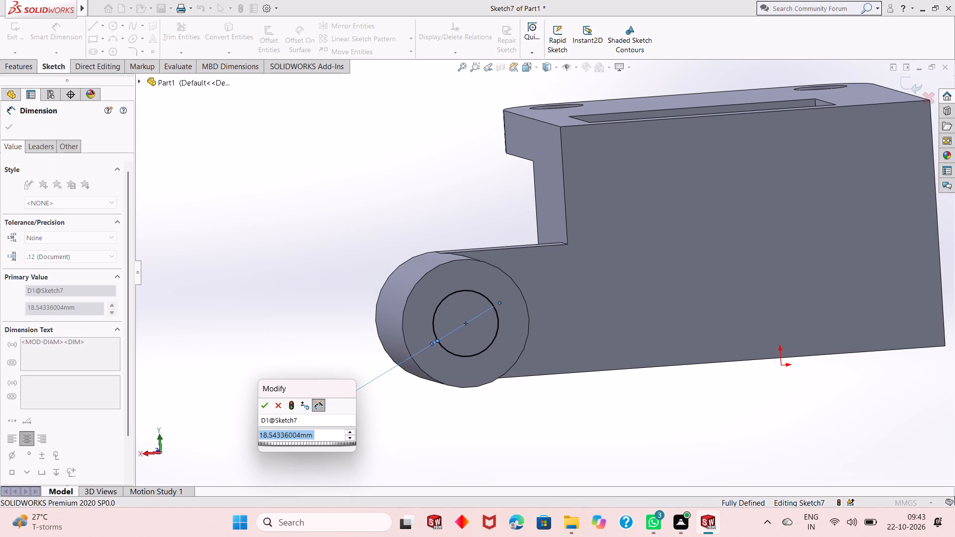
type("24")
key("Return")
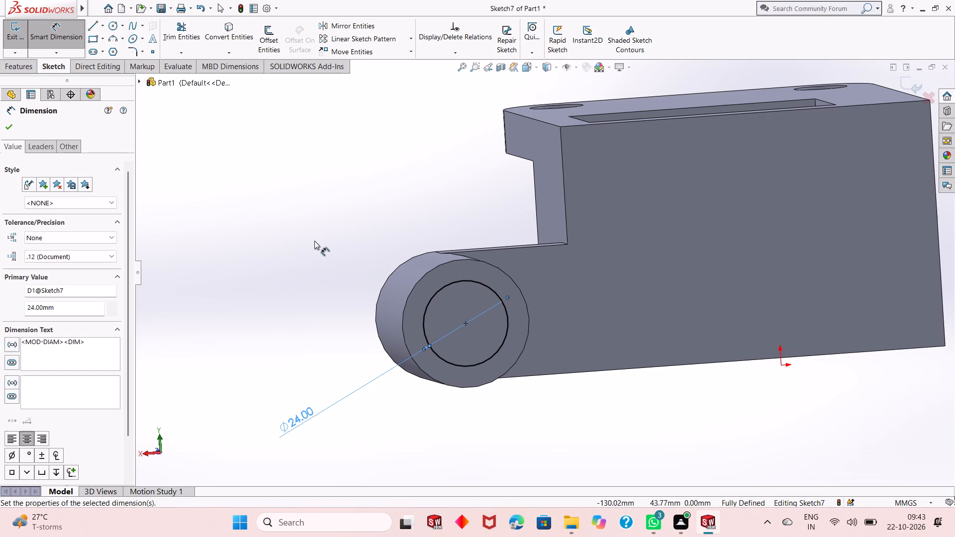
right_click(273, 199)
left_click(276, 230)
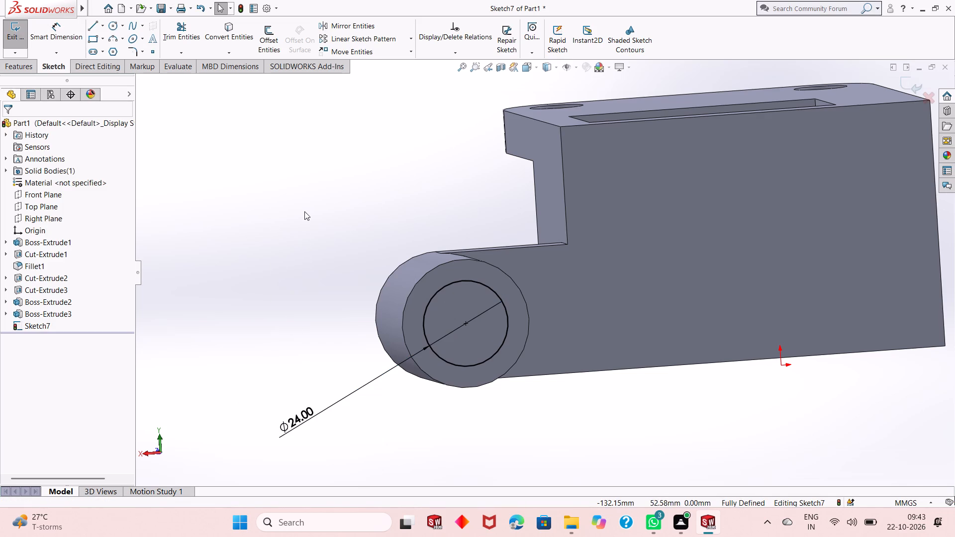
Cut the 24 mm circle Through All along the cylindrical boss and the side tab.
left_click(22, 64)
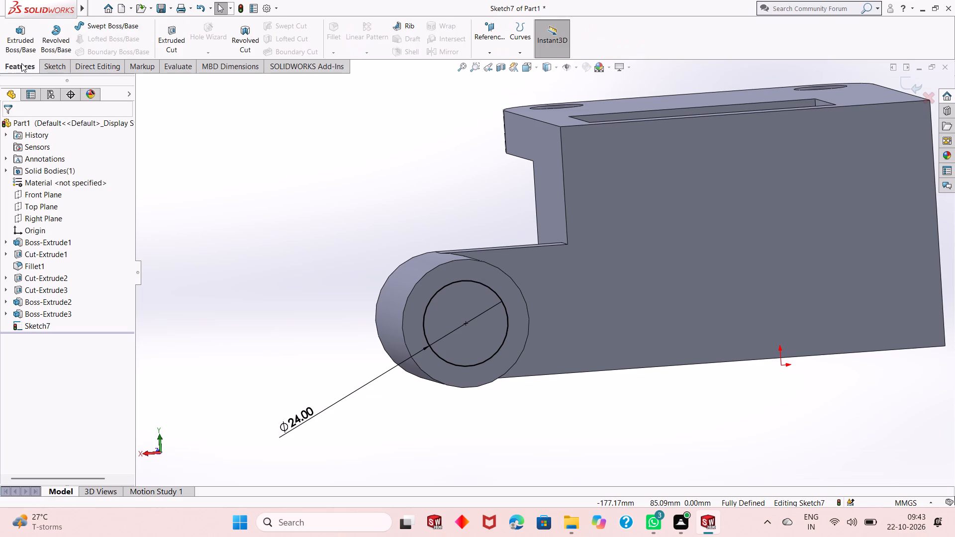
key("Escape")
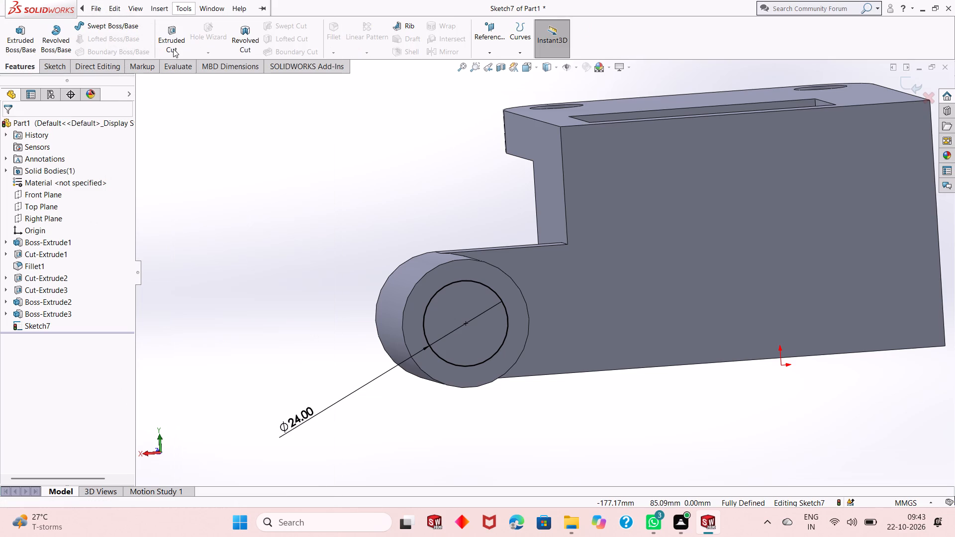
left_click(174, 49)
middle_click_drag(353, 263, 358, 265)
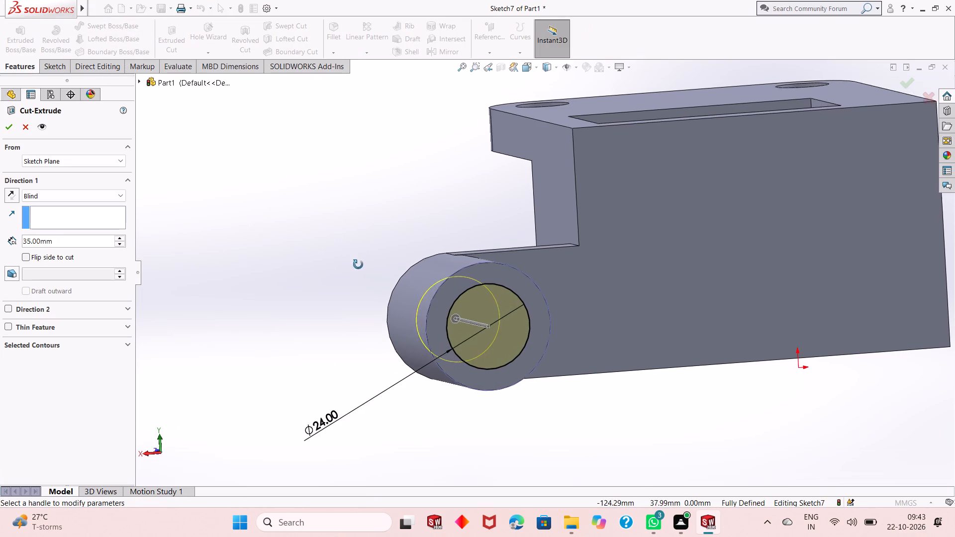
middle_click_drag(358, 265, 478, 279)
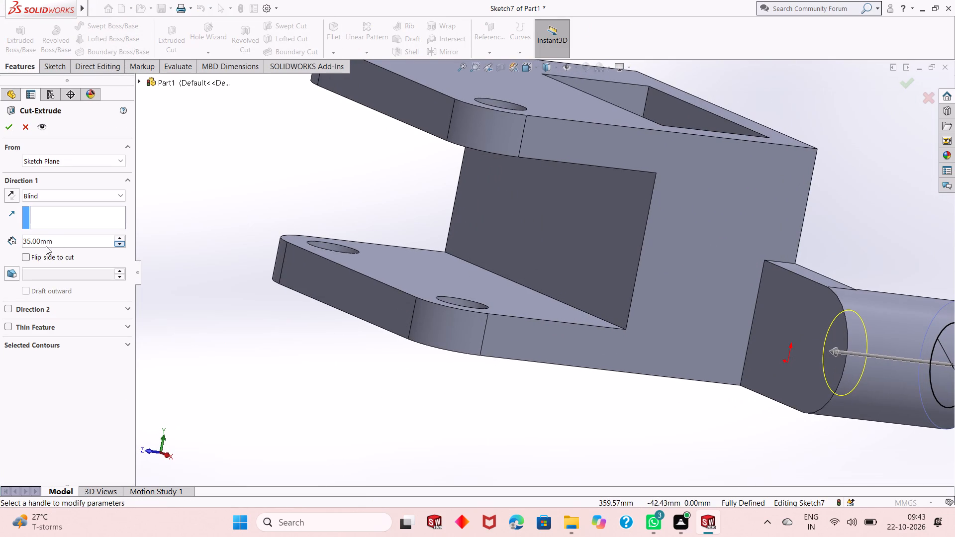
double_click(57, 243)
left_click(67, 193)
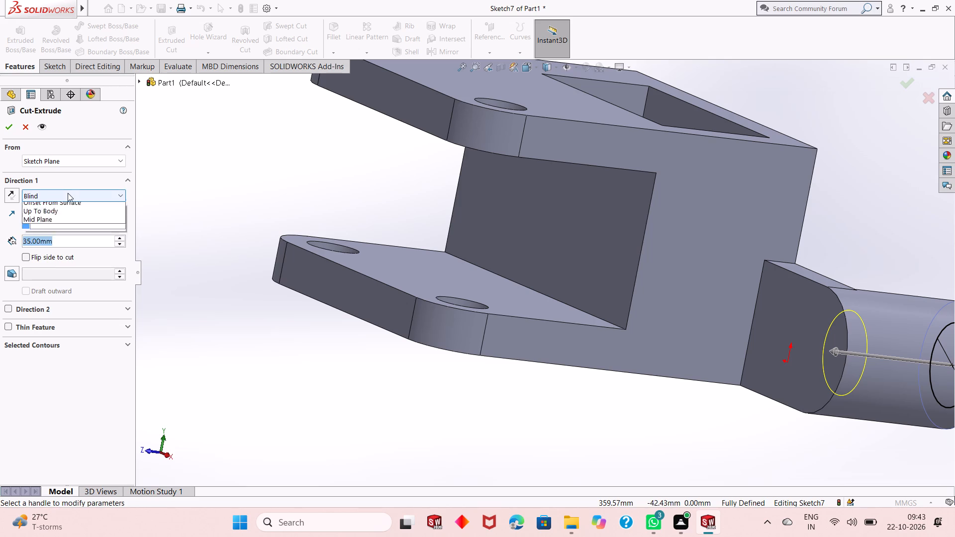
left_click(72, 215)
left_click(10, 128)
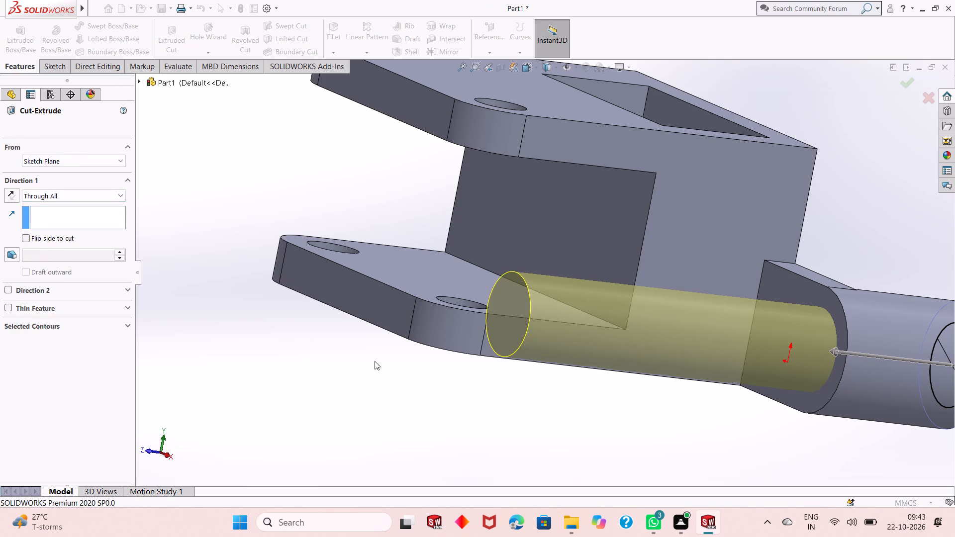
key("Escape")
Examine the new bore through the boss and tab from the back, front and underside.
scroll(621, 386, "up", 2)
middle_click_drag(628, 369, 610, 287)
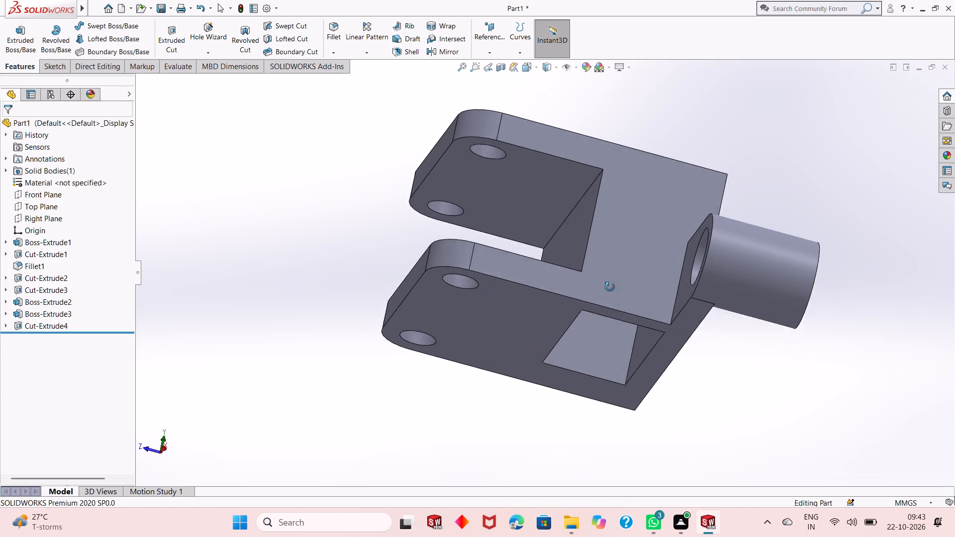
middle_click_drag(610, 287, 632, 296)
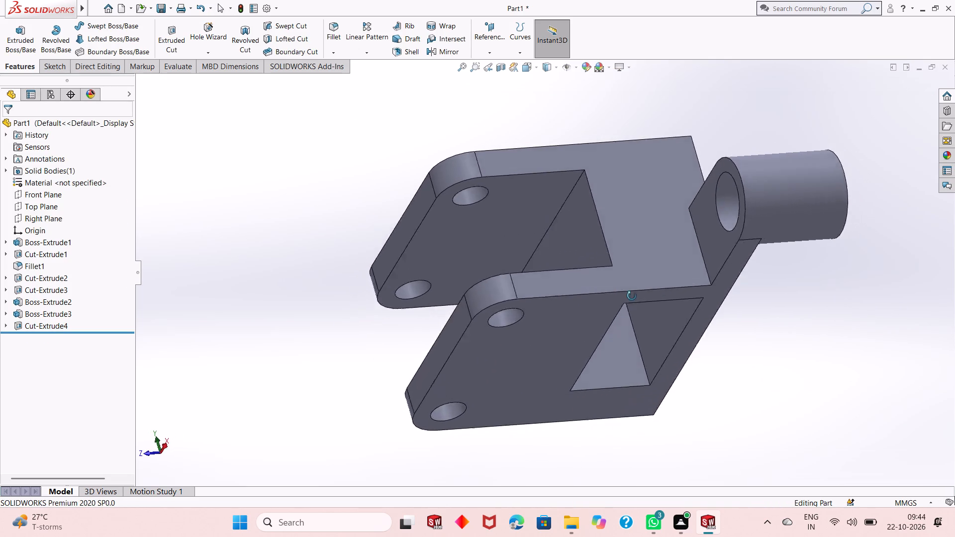
middle_click_drag(632, 296, 502, 321)
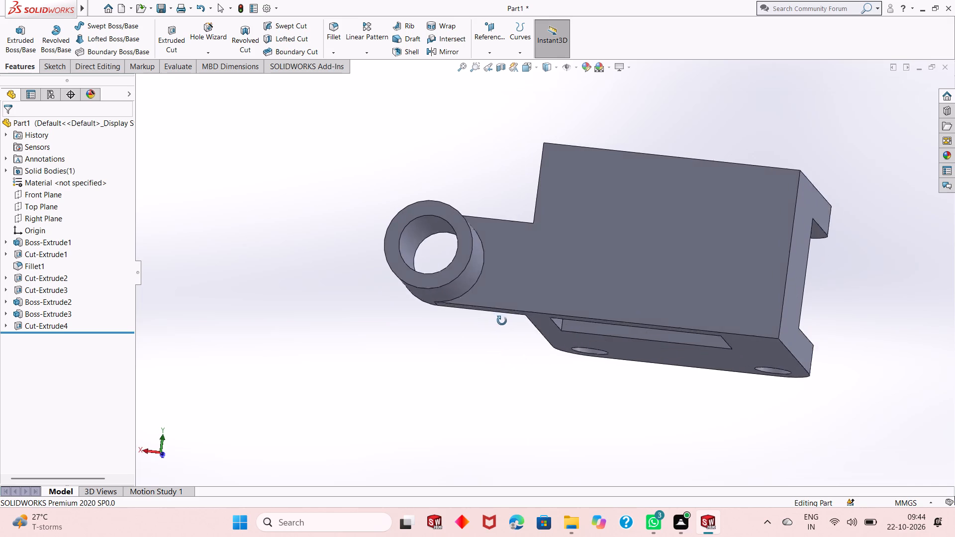
middle_click_drag(502, 321, 525, 394)
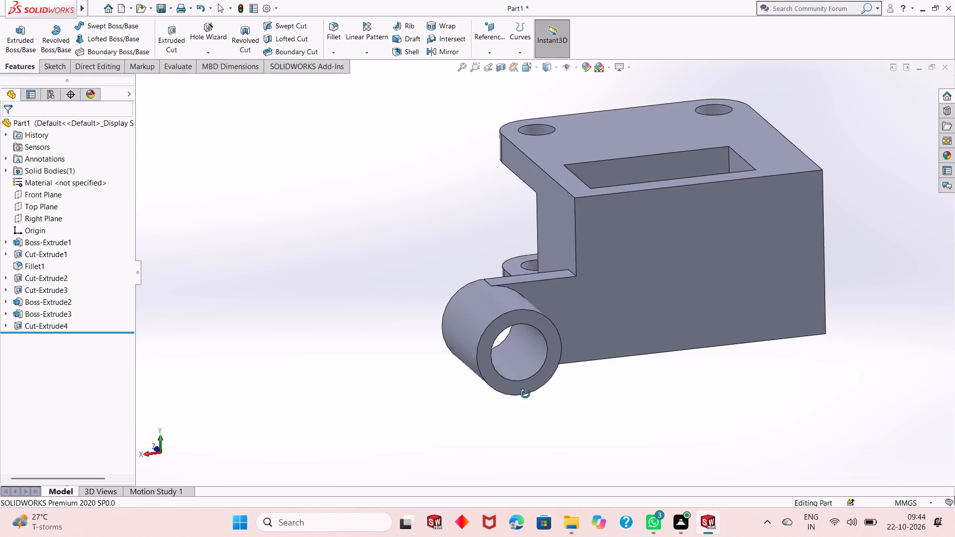
middle_click_drag(525, 394, 522, 397)
scroll(510, 352, "down", 3)
middle_click_drag(532, 373, 488, 315)
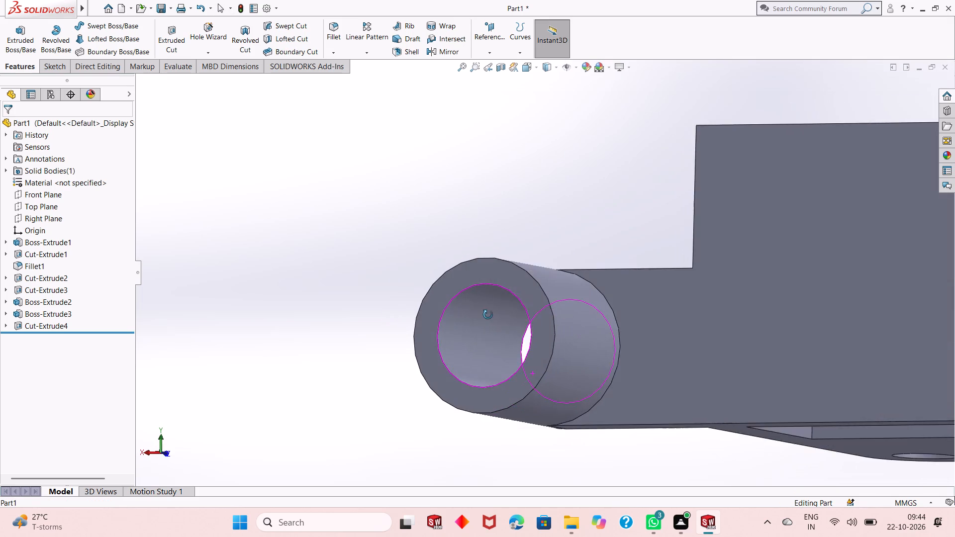
middle_click_drag(488, 315, 727, 320)
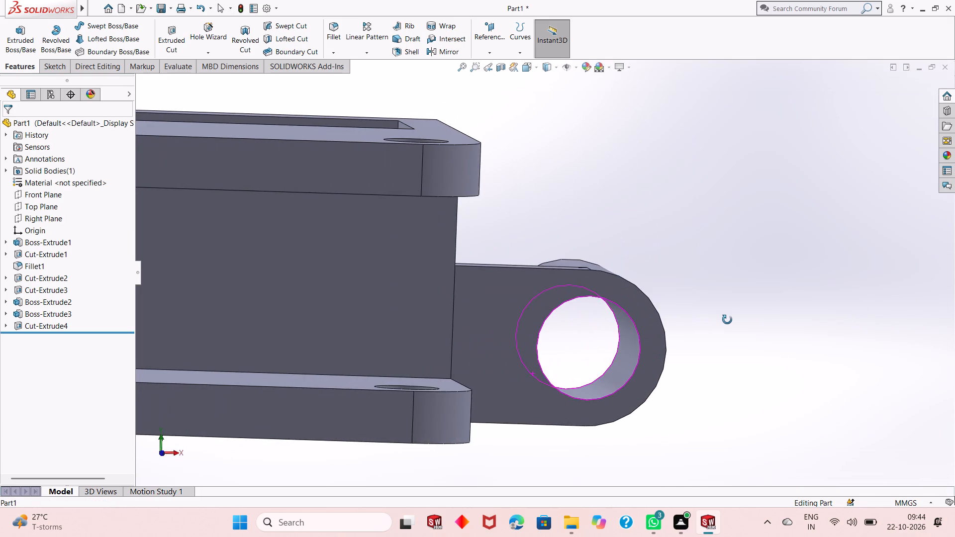
middle_click_drag(727, 320, 709, 306)
scroll(675, 329, "up", 5)
scroll(316, 227, "down", 3)
scroll(316, 227, "up", 1)
middle_click_drag(316, 228, 337, 272)
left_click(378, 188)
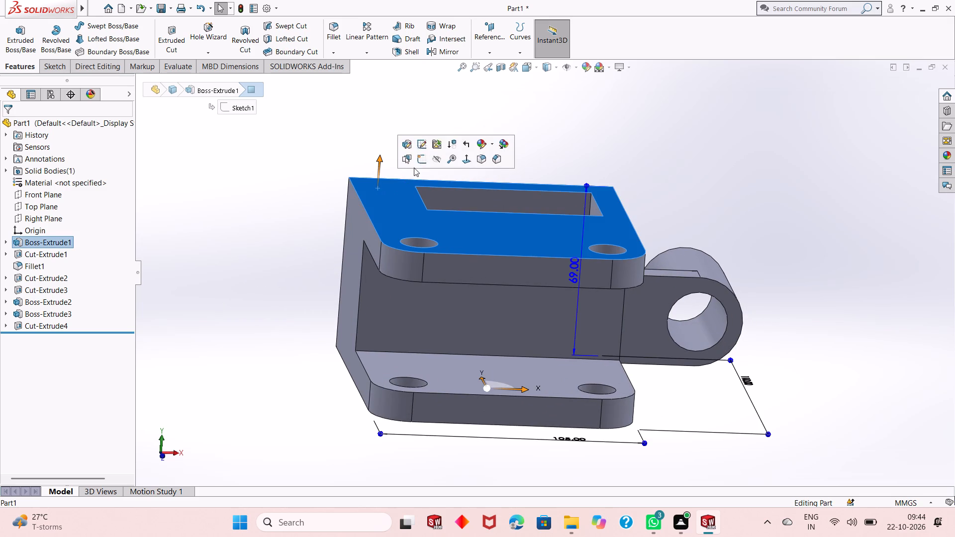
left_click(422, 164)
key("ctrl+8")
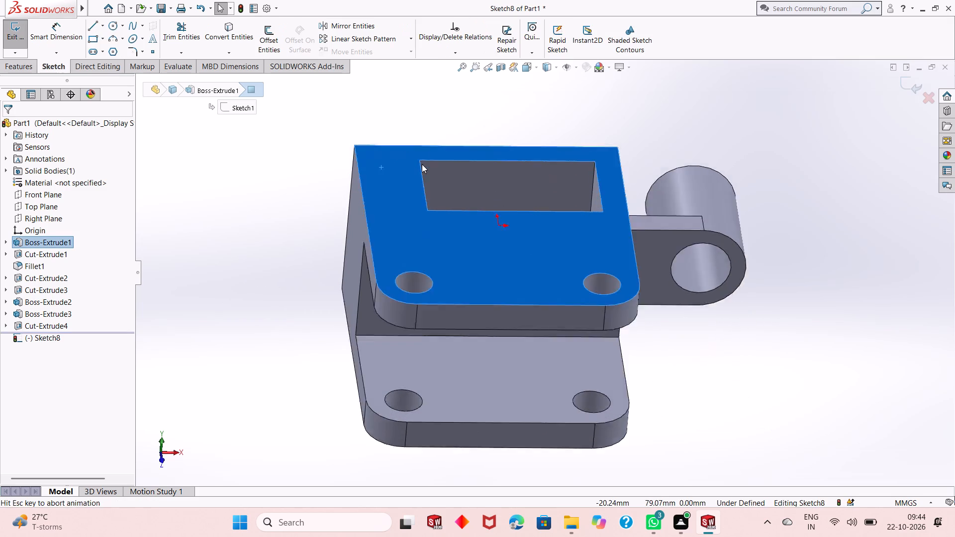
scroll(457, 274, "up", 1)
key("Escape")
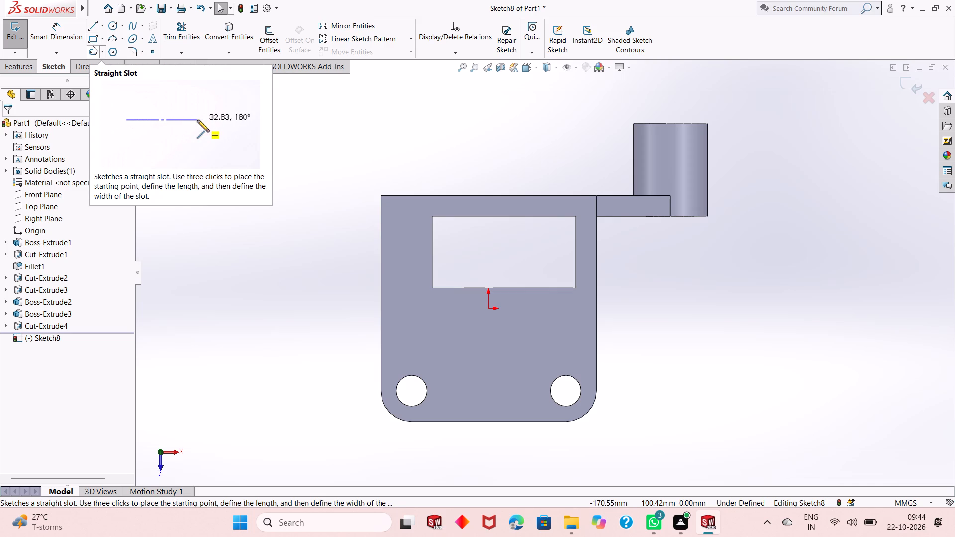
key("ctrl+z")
Leave the empty sketch and start a new sketch on the block's flat U-shaped side face, viewed square-on.
middle_click_drag(474, 325, 474, 325)
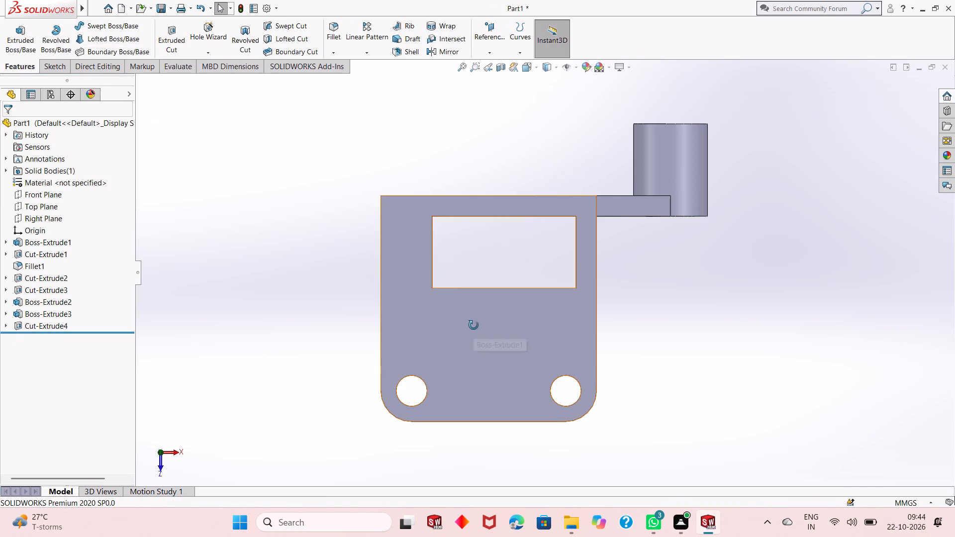
middle_click_drag(474, 325, 560, 115)
left_click(474, 201)
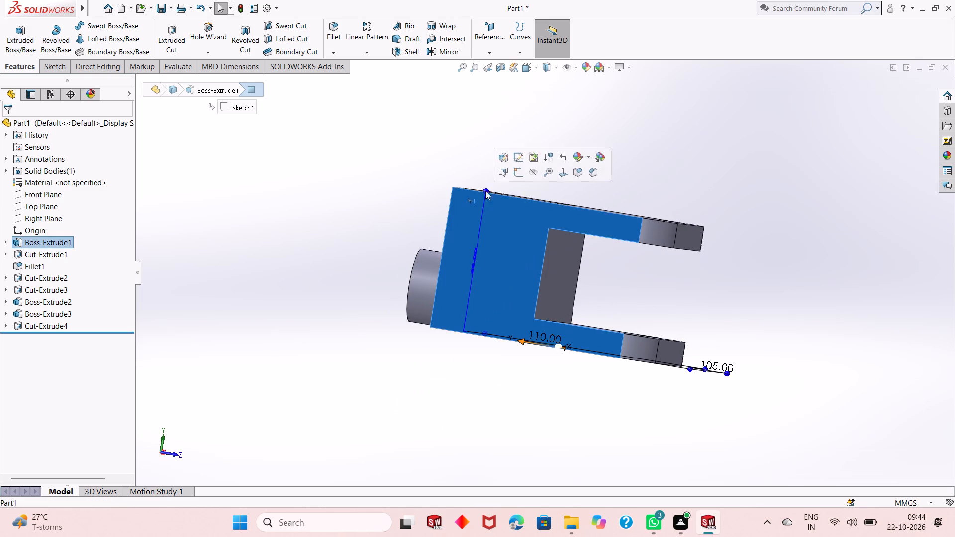
left_click(517, 176)
key("ctrl+8")
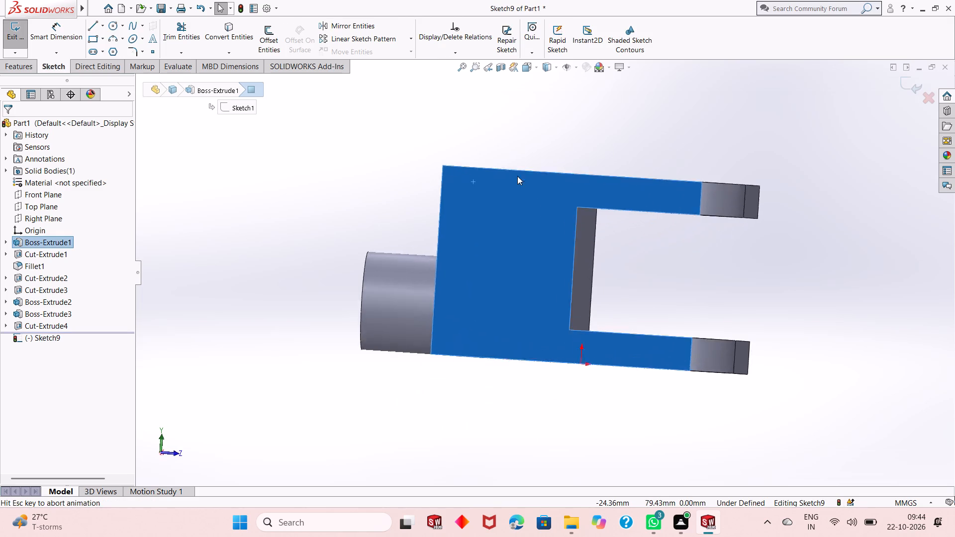
scroll(507, 286, "up", 2)
key("Escape")
key("Escape")
scroll(507, 287, "up", 2)
scroll(534, 155, "down", 3)
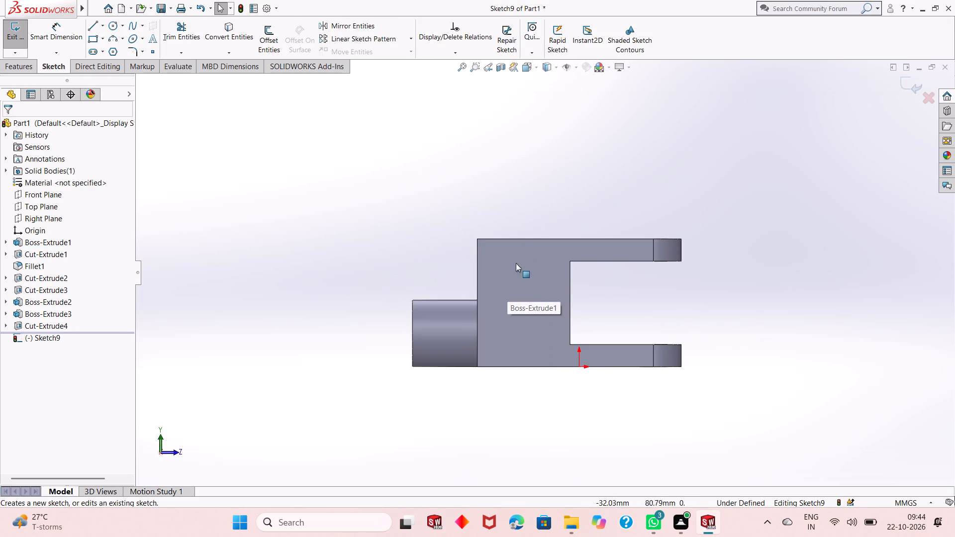
scroll(516, 266, "up", 1)
middle_click_drag(516, 267, 519, 298)
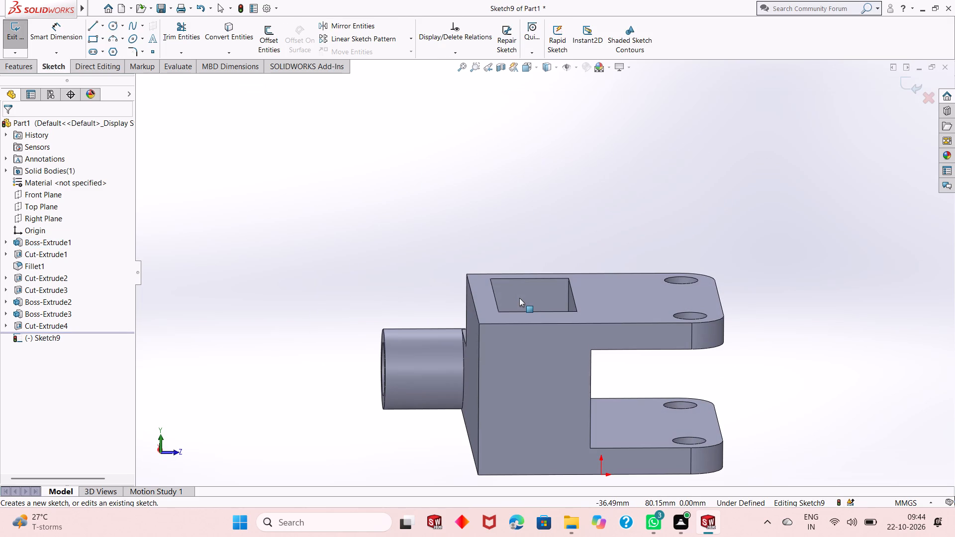
middle_click_drag(519, 300, 538, 357)
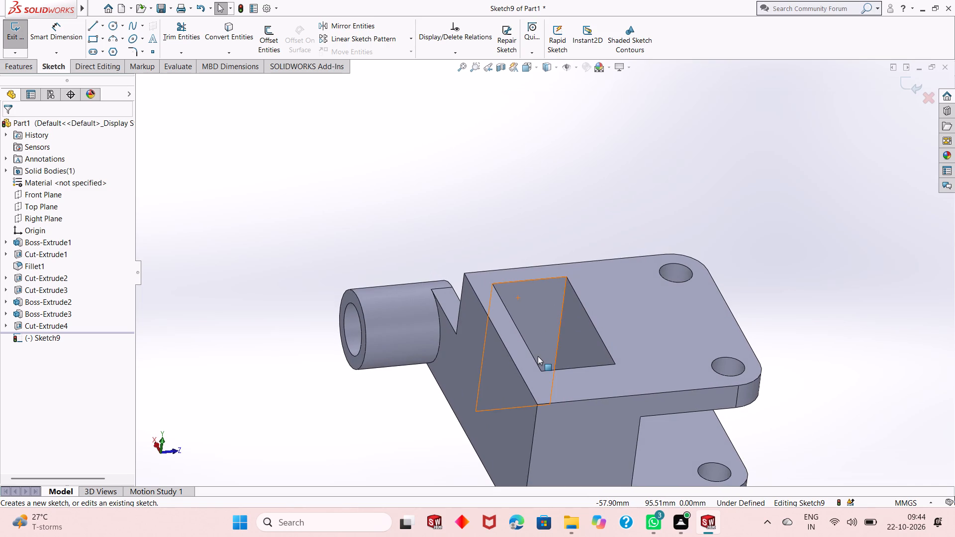
key("ctrl+8")
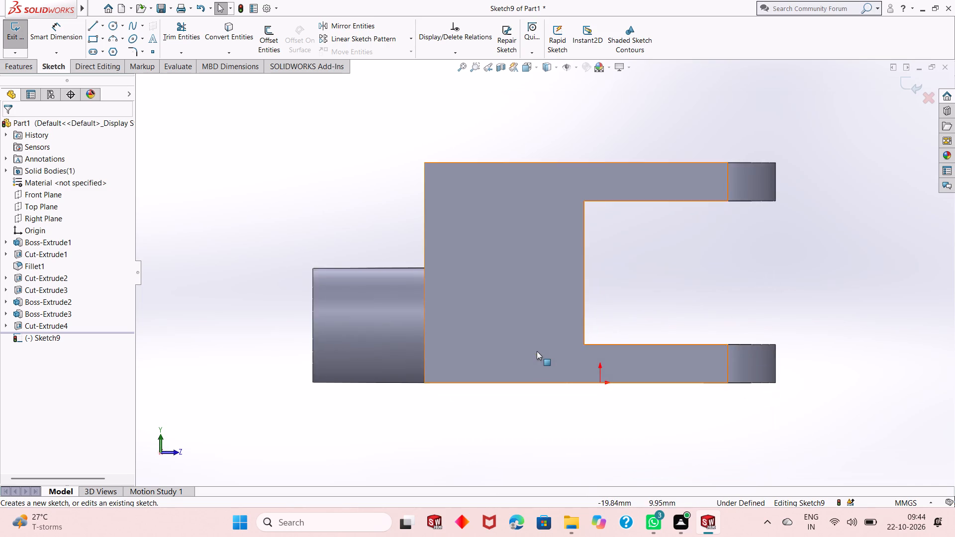
scroll(537, 351, "up", 2)
scroll(557, 136, "down", 2)
scroll(538, 254, "up", 2)
key("Escape")
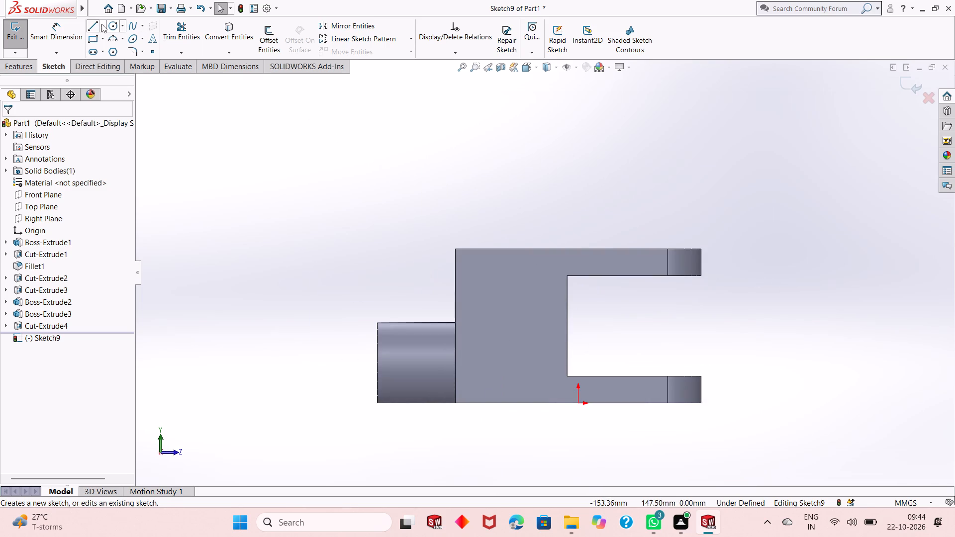
Sketch a circle of about 14.4 mm radius in the empty space above the block's solid back section.
left_click(115, 22)
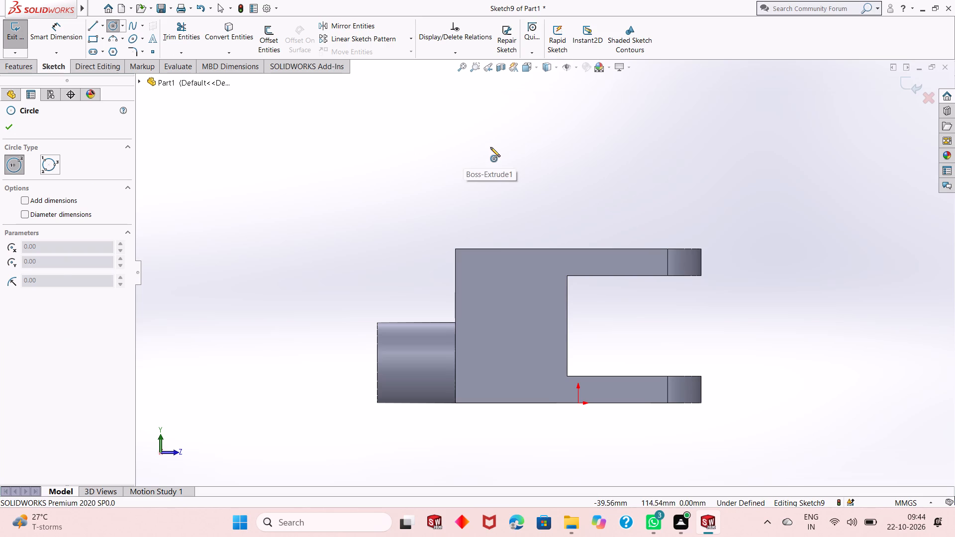
left_click(489, 153)
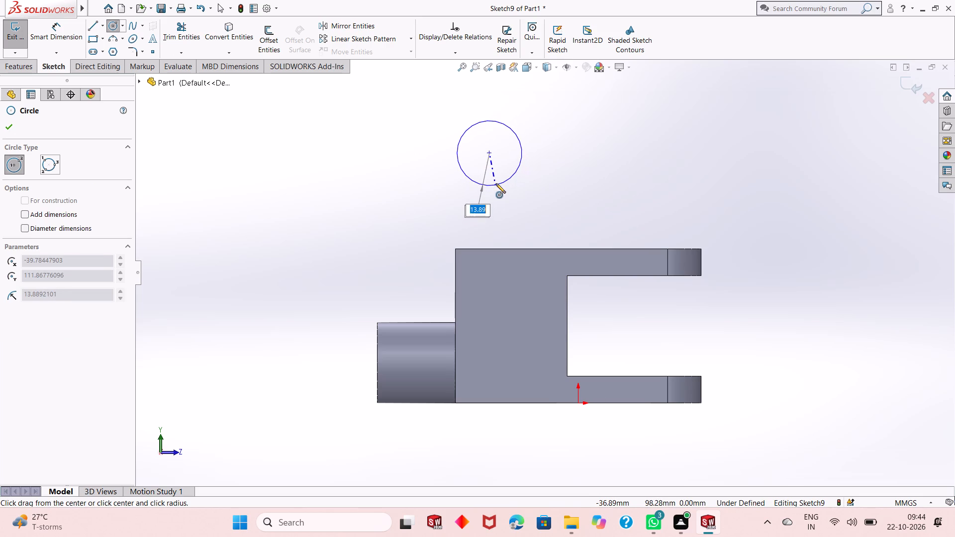
left_click(496, 184)
right_click(309, 153)
left_click(334, 164)
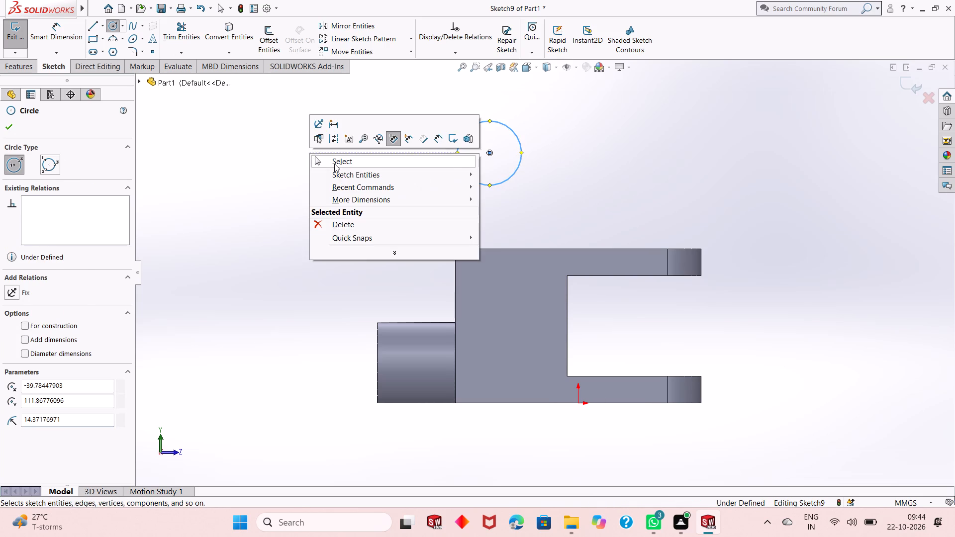
Dimension the diameter of the circle above the block, keeping its drawn size, and close the sketch.
left_click(55, 32)
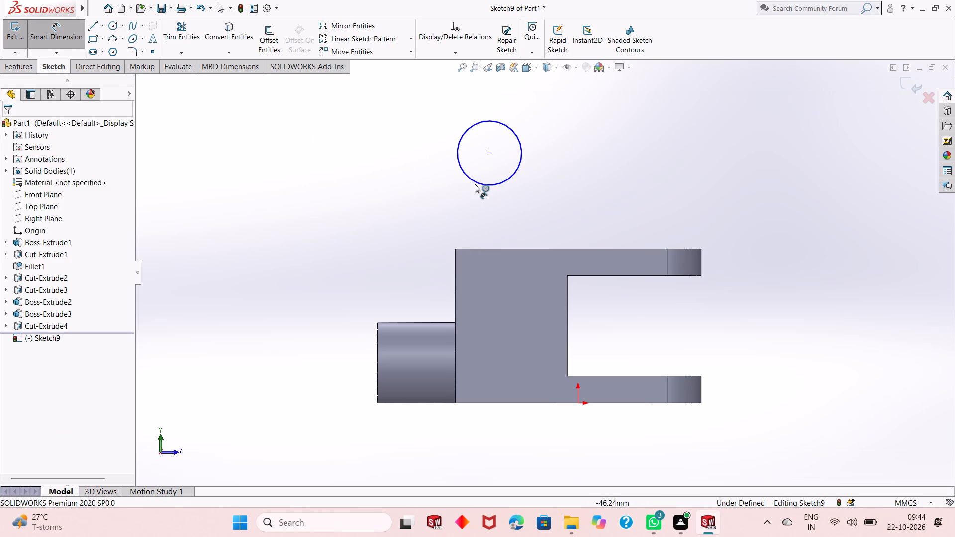
left_click(474, 184)
left_click(389, 233)
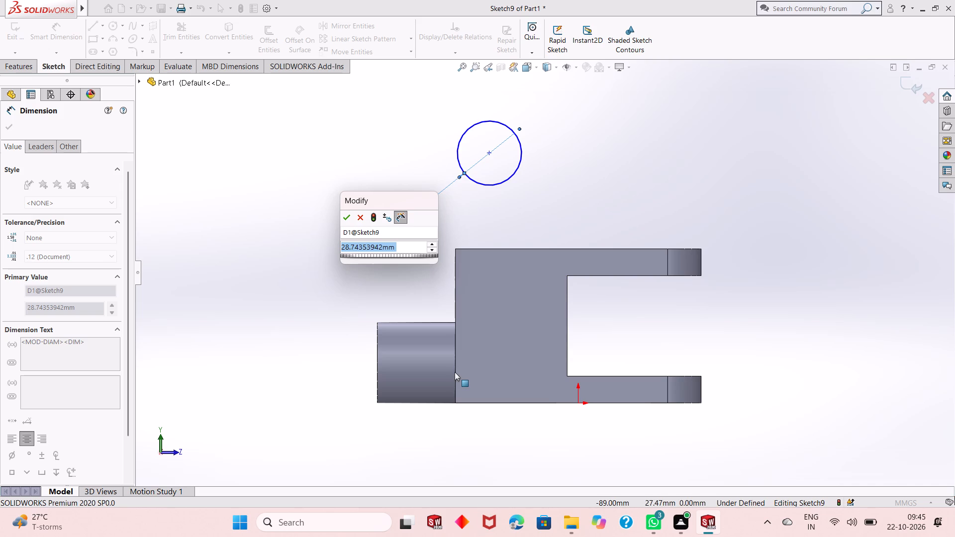
left_click(902, 81)
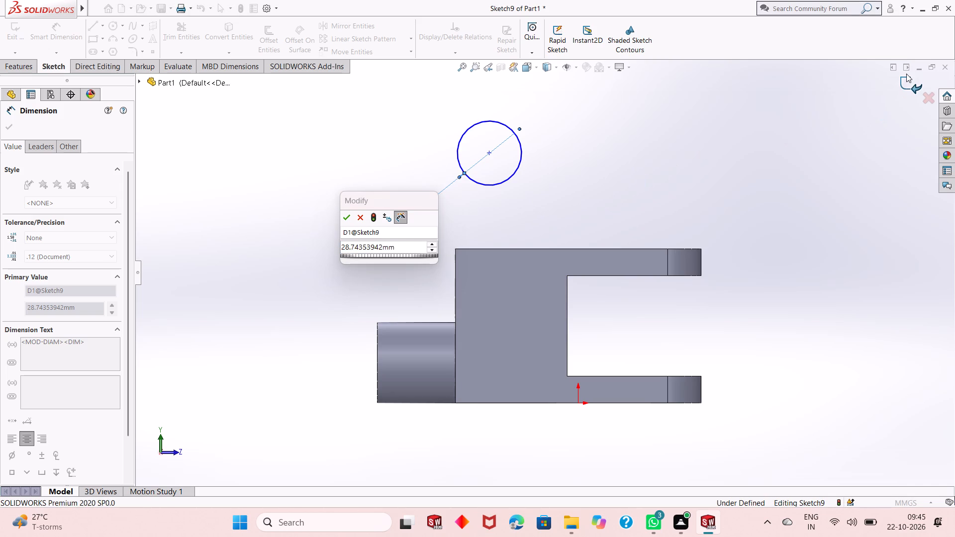
left_click(898, 79)
left_click(903, 83)
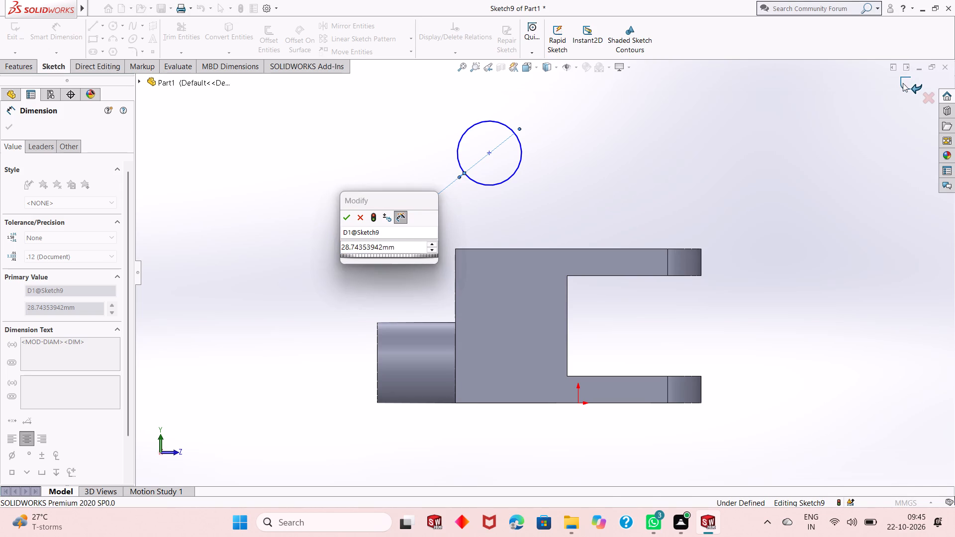
left_click(361, 220)
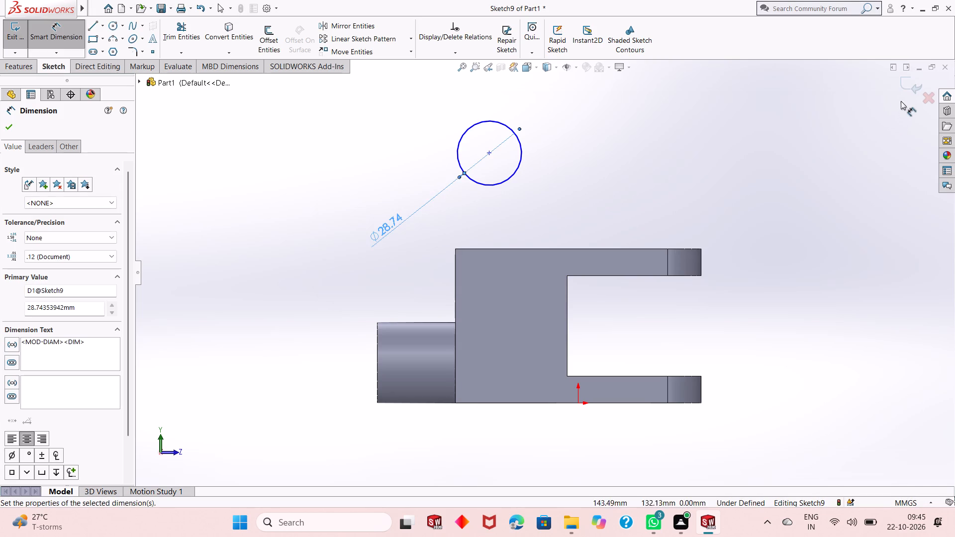
left_click(902, 89)
left_click(902, 87)
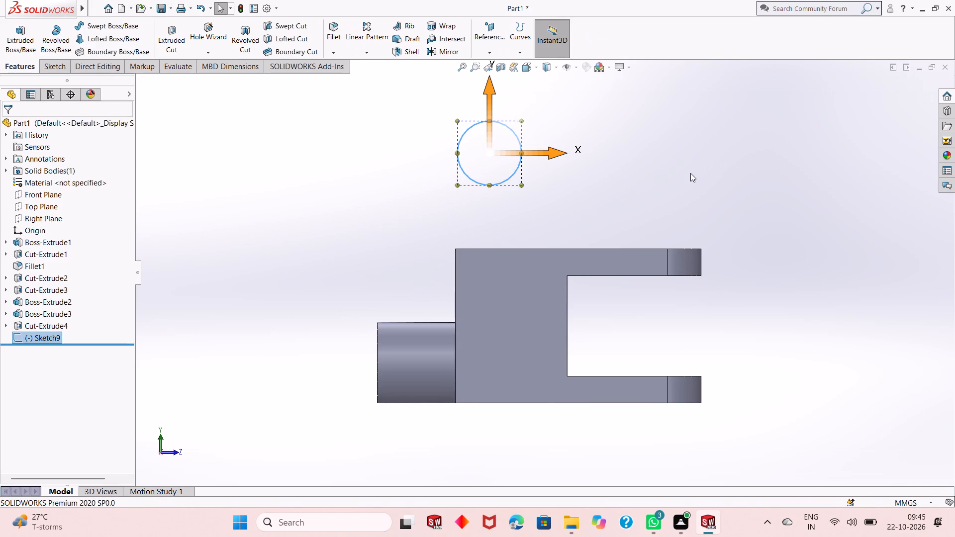
Reopen the side tab's profile sketch and set the diameter of its rounded end to 35 mm.
left_click(6, 303)
left_click(28, 312)
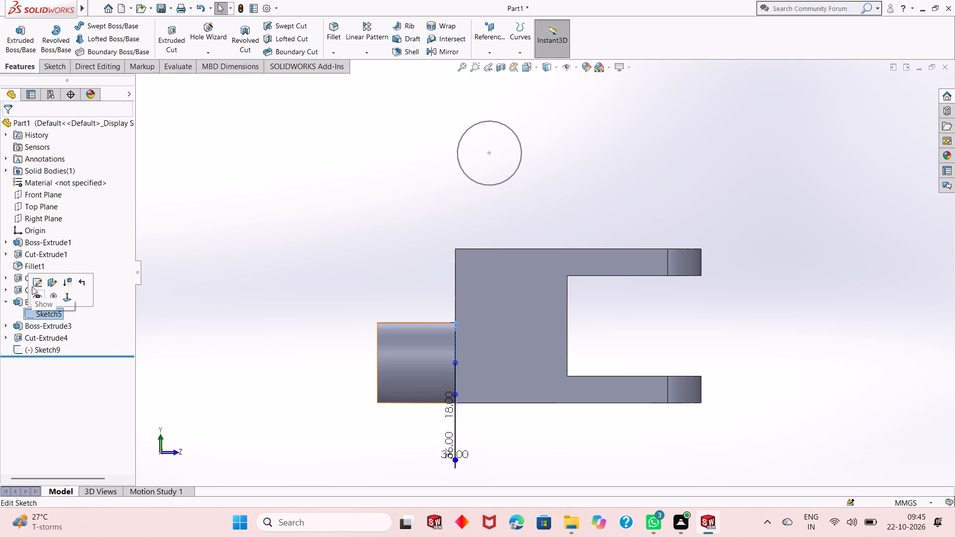
left_click(33, 280)
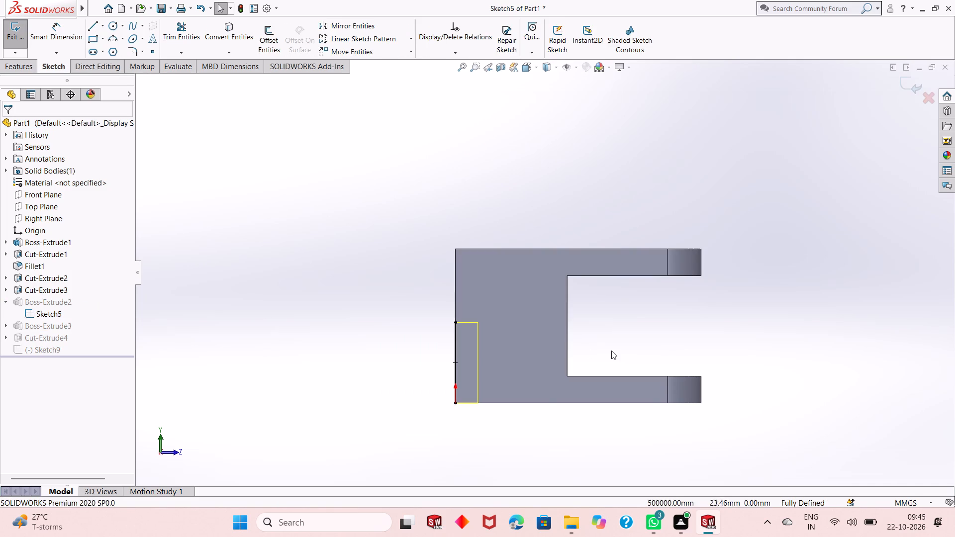
middle_click_drag(614, 354, 331, 371)
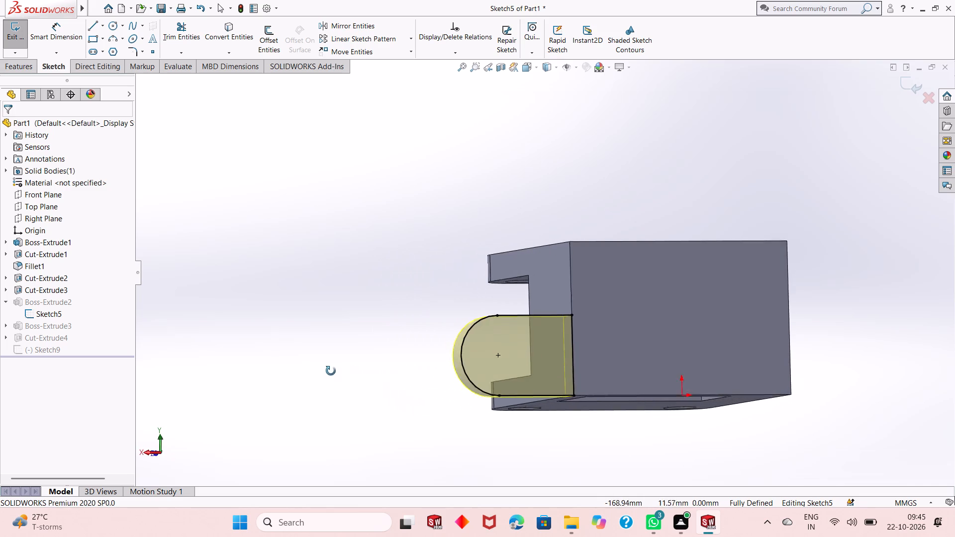
middle_click_drag(331, 371, 302, 381)
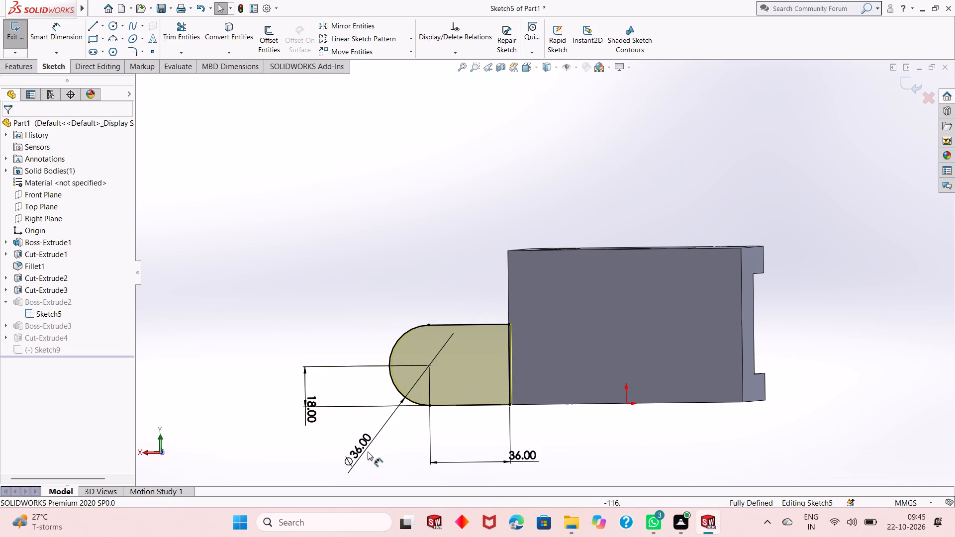
left_click(362, 448)
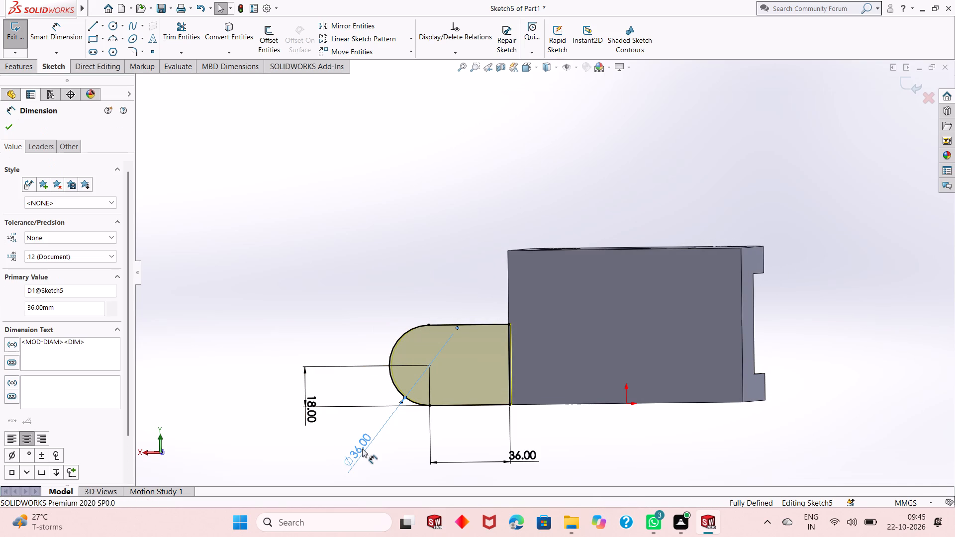
double_click(362, 450)
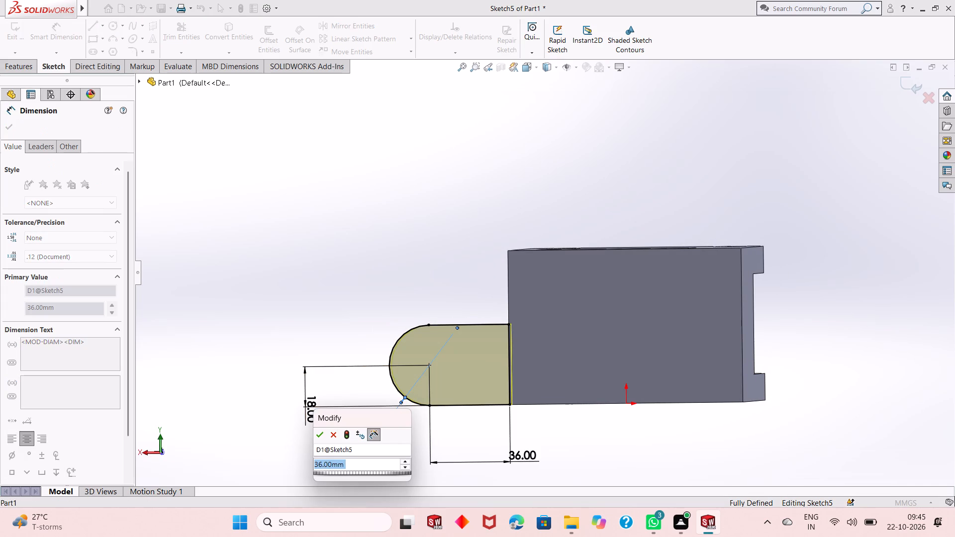
type("35")
key("Return")
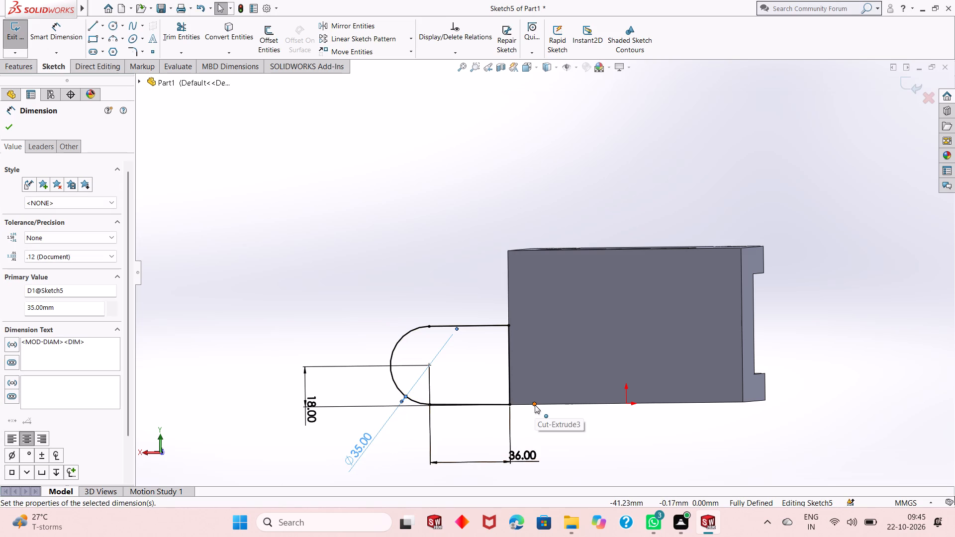
Set the horizontal distance from the tab's arc centre to the block edge to 35 mm and close the sketch.
double_click(521, 457)
type("35")
key("Return")
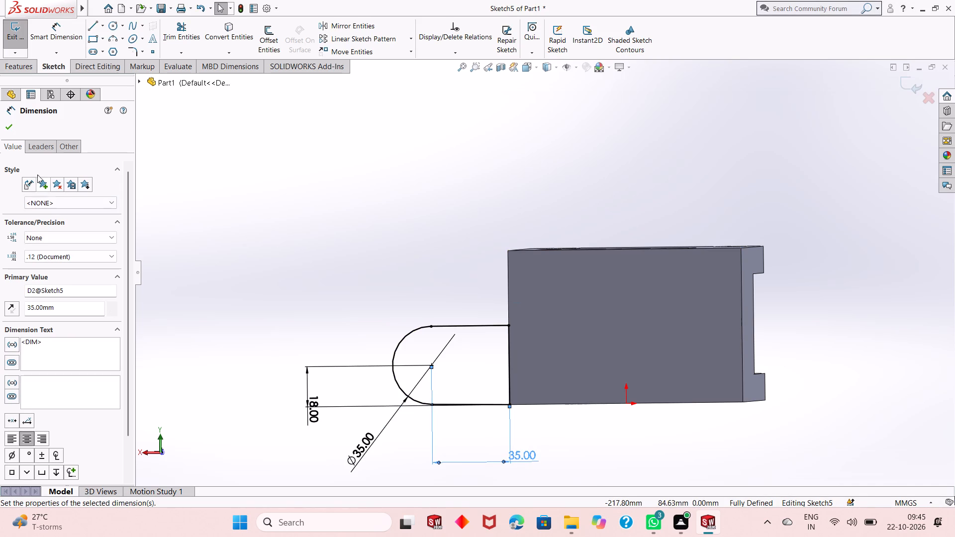
left_click(8, 128)
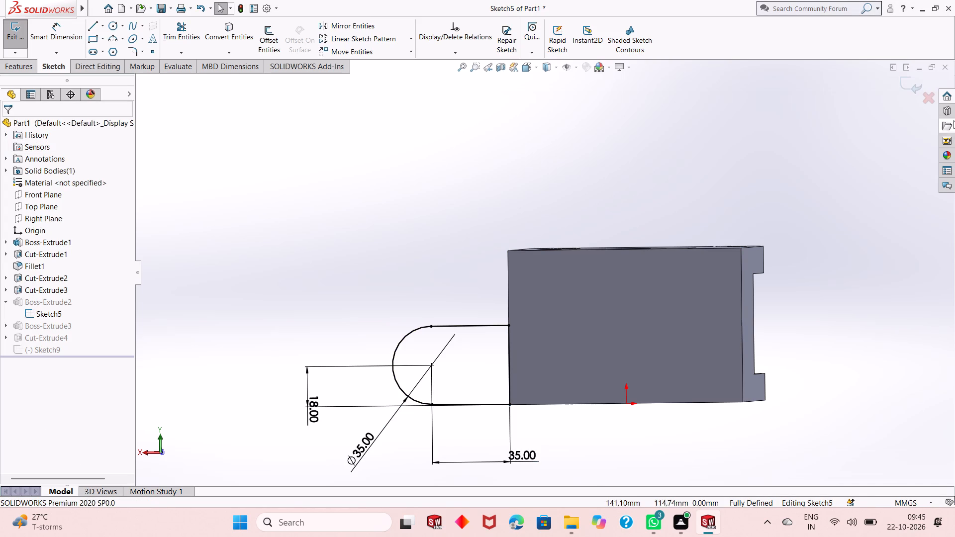
left_click(898, 80)
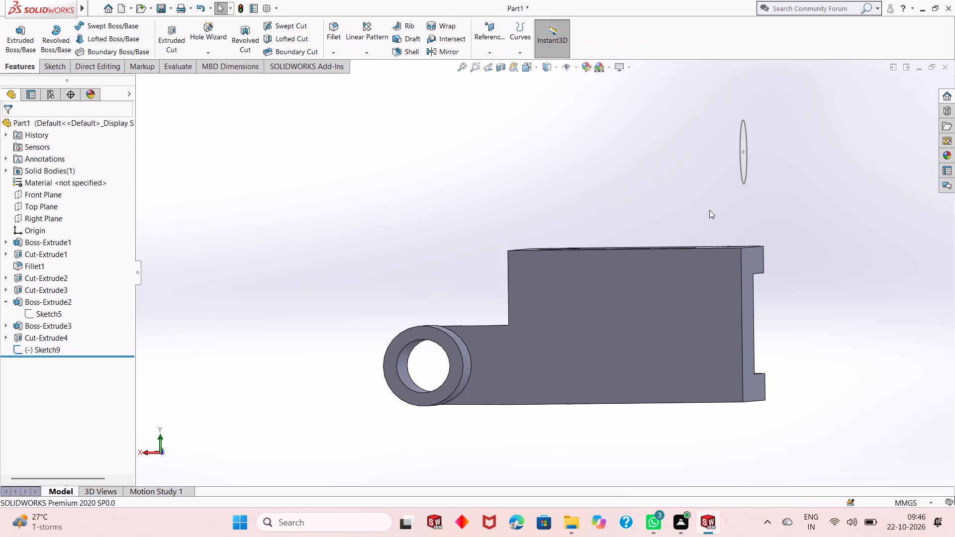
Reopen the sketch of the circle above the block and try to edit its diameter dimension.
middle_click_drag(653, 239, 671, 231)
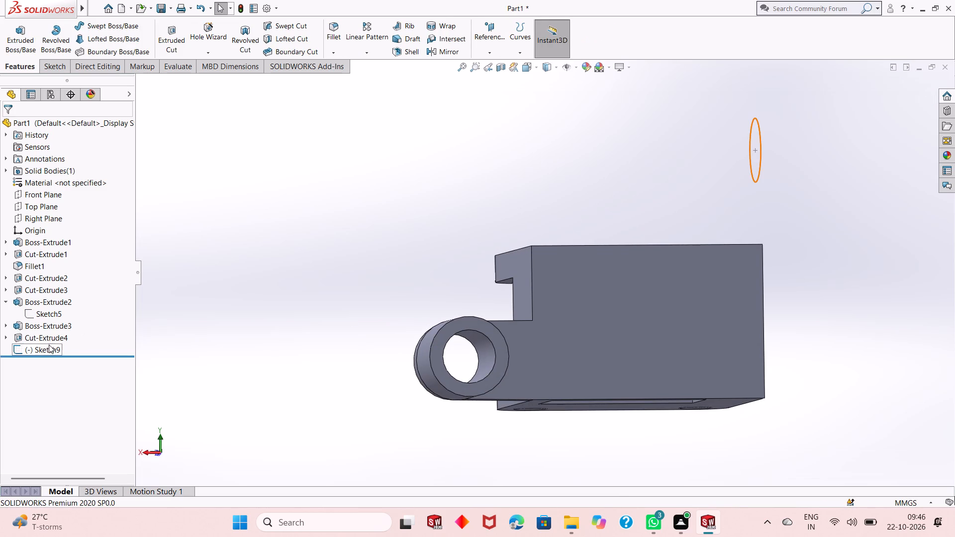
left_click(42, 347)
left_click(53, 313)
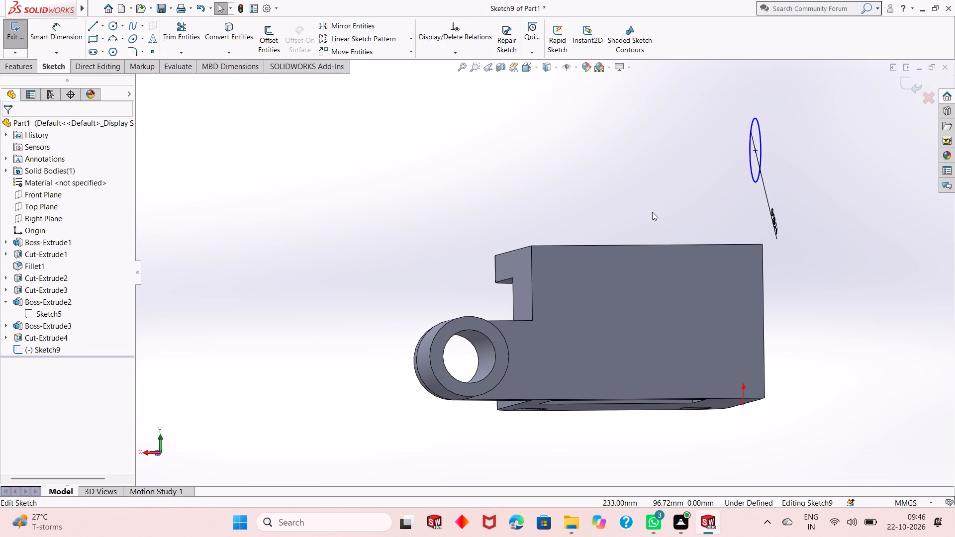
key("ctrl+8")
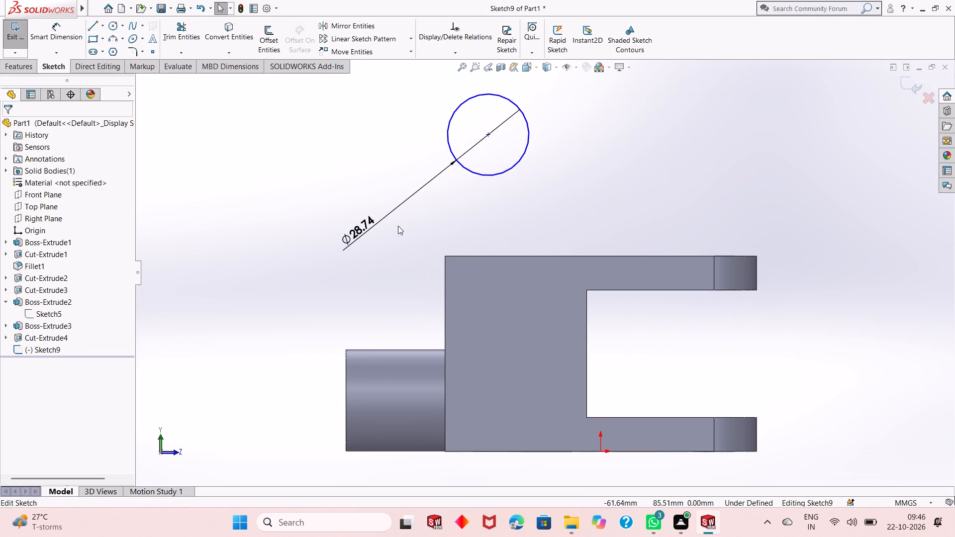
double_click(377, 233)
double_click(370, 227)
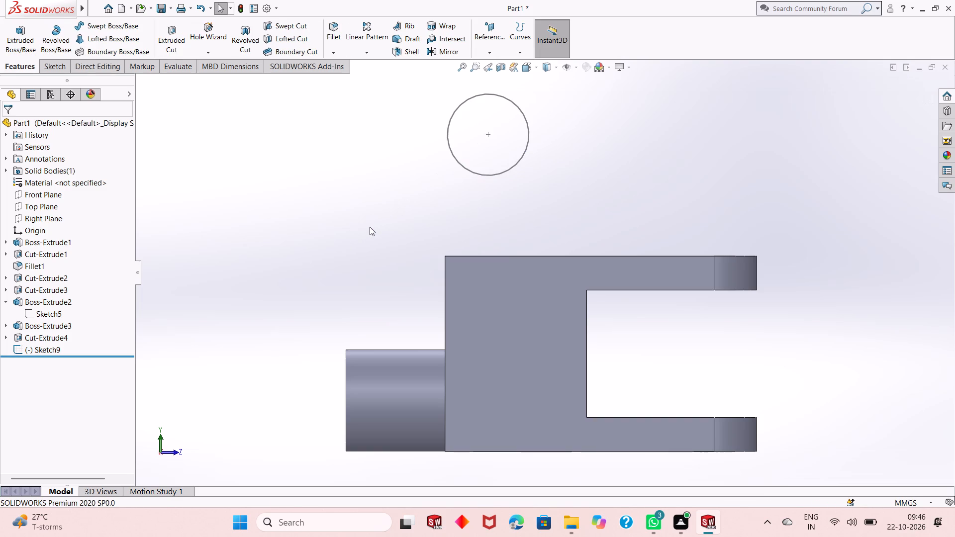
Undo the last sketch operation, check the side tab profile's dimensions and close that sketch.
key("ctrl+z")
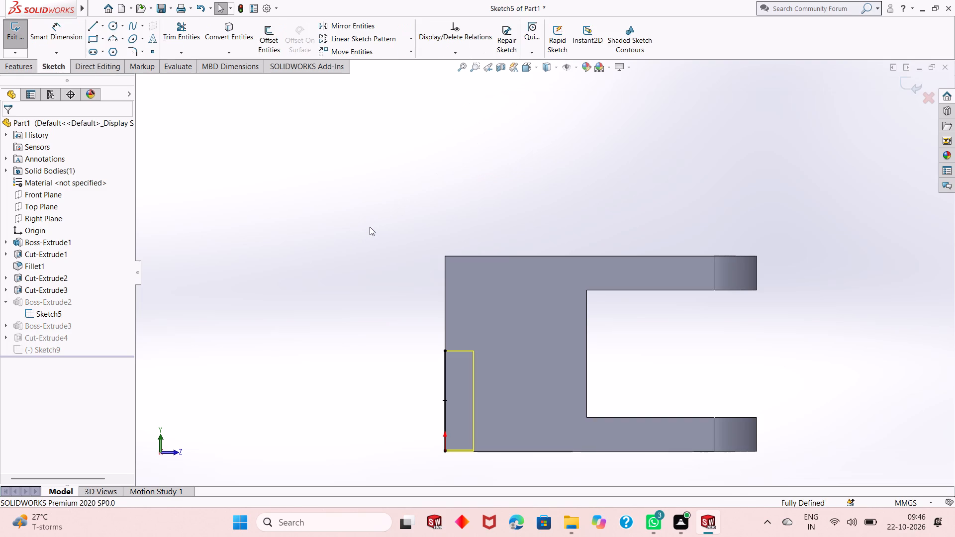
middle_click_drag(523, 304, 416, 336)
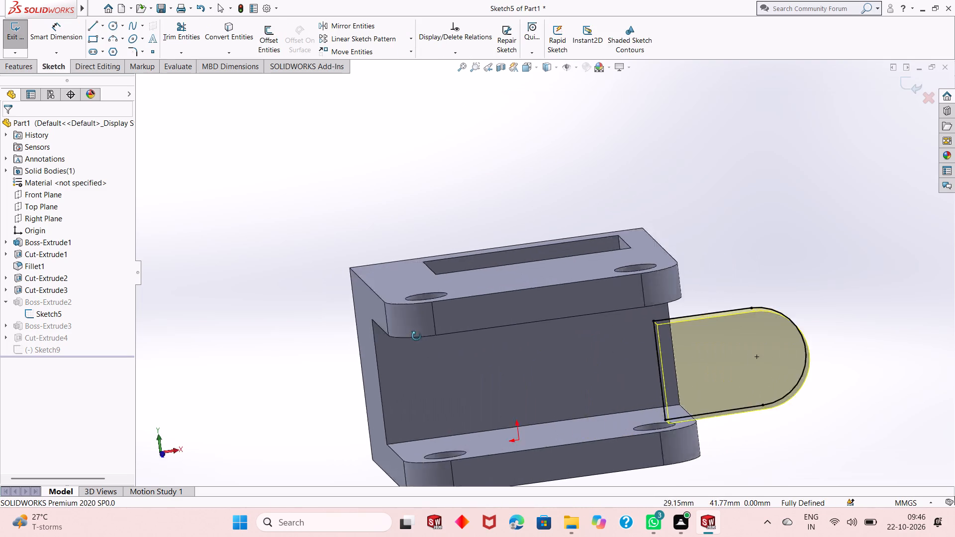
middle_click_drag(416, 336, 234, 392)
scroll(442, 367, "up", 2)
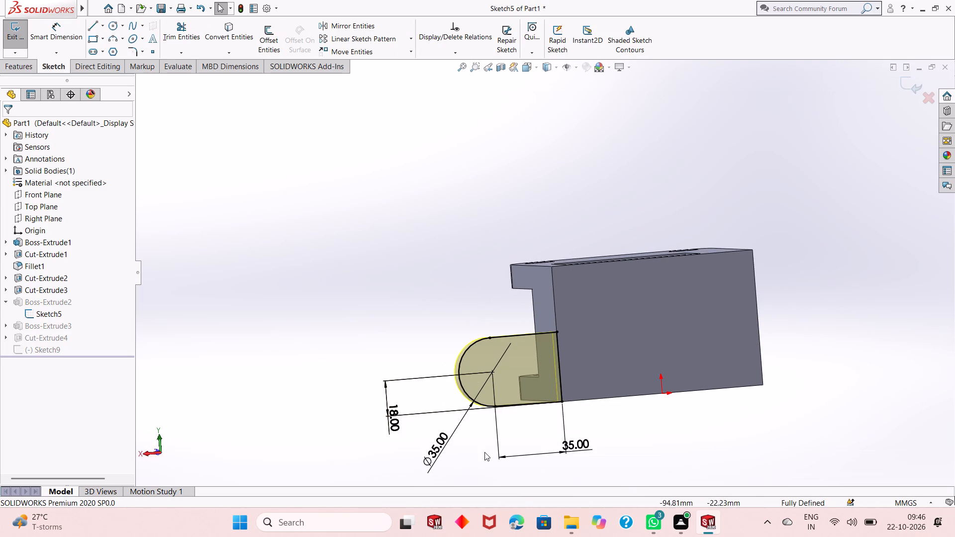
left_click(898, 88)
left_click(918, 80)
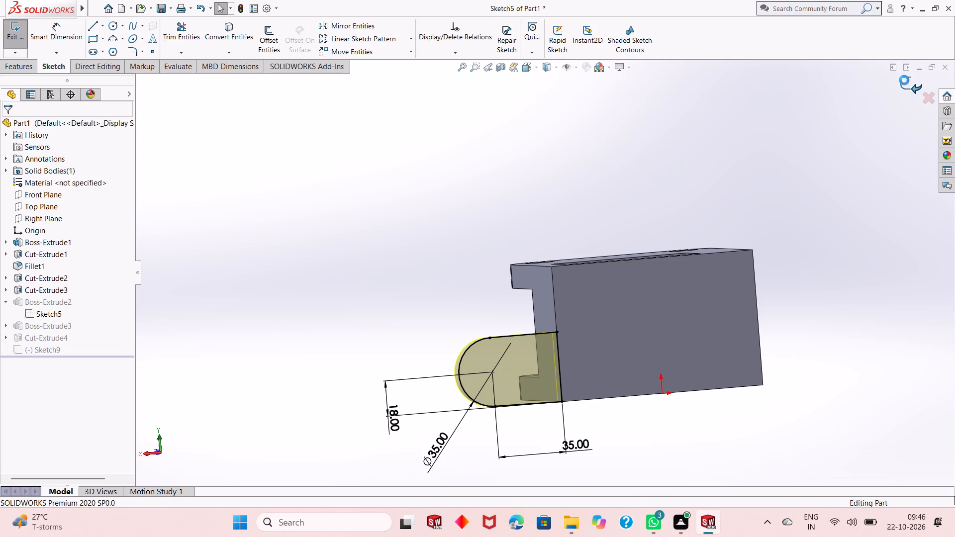
Reopen the sketch of the circle above the block and set the circle's diameter to 35 mm.
left_click(40, 349)
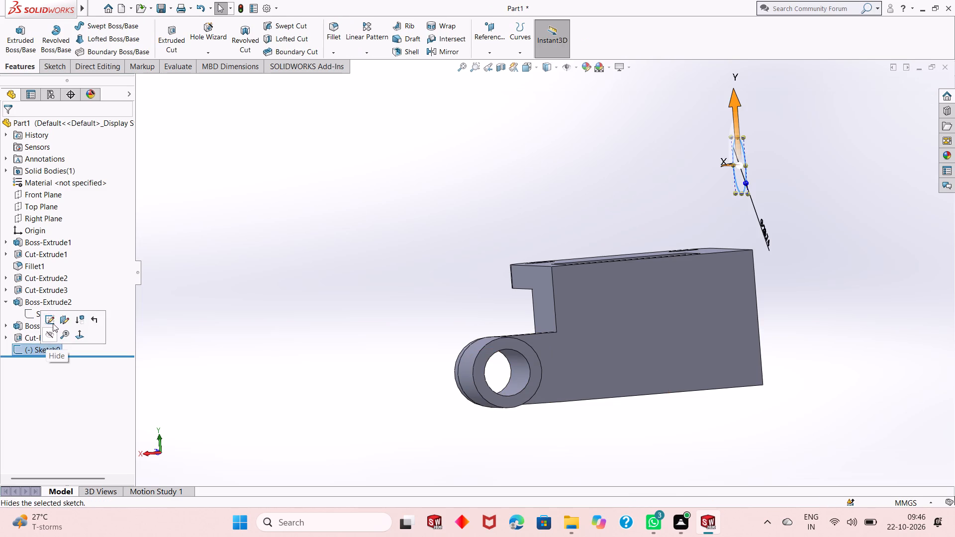
left_click(54, 319)
key("ctrl+8")
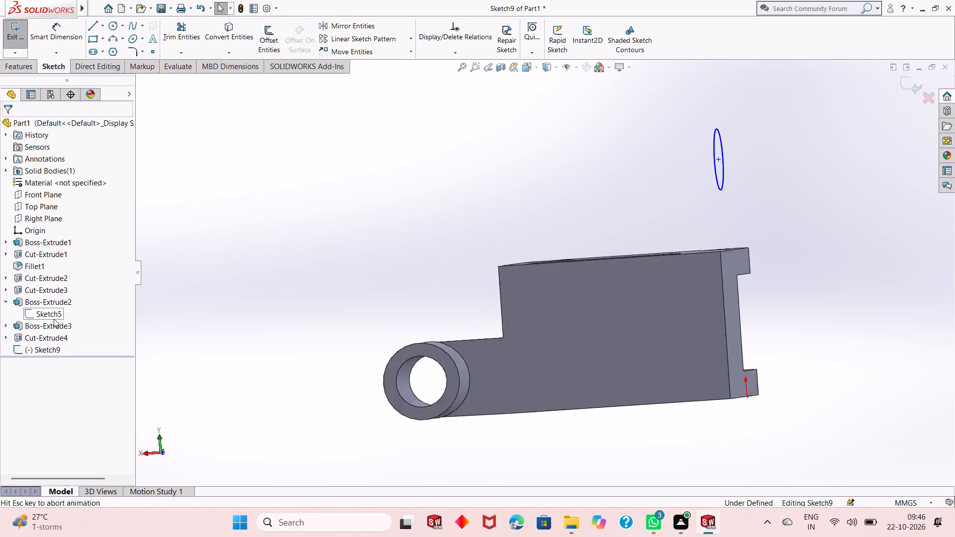
left_click(360, 229)
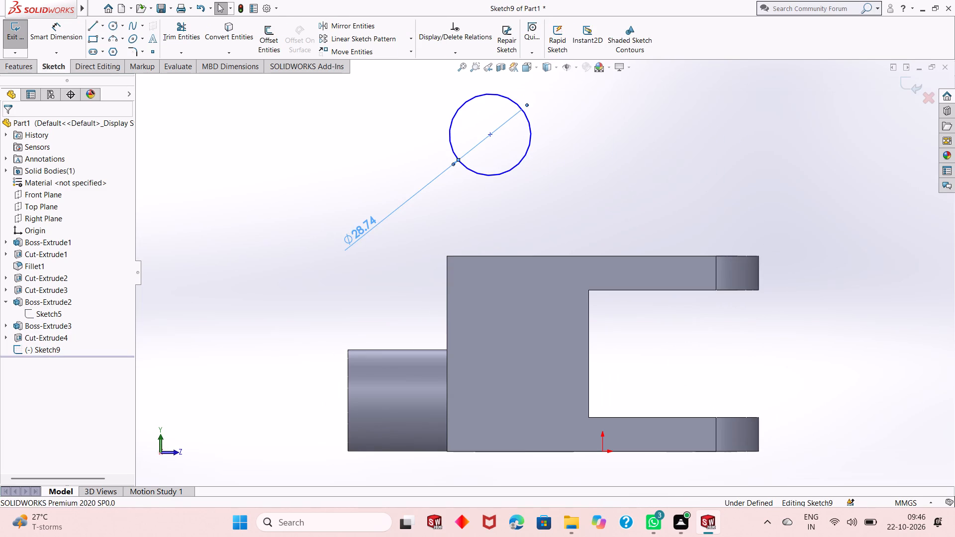
double_click(360, 229)
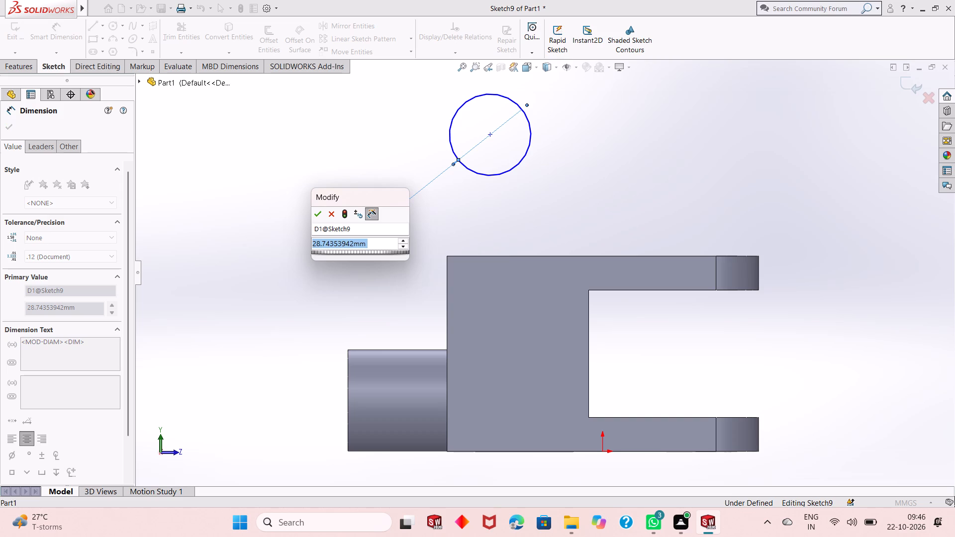
type("35")
key("Return")
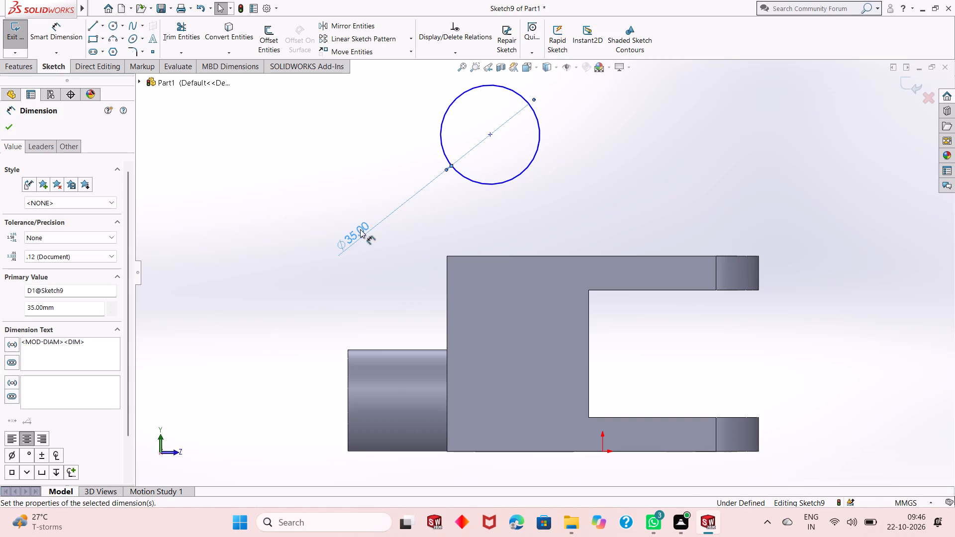
Dimension the circle's centre 35 mm vertically above the block's top edge.
scroll(497, 203, "up", 2)
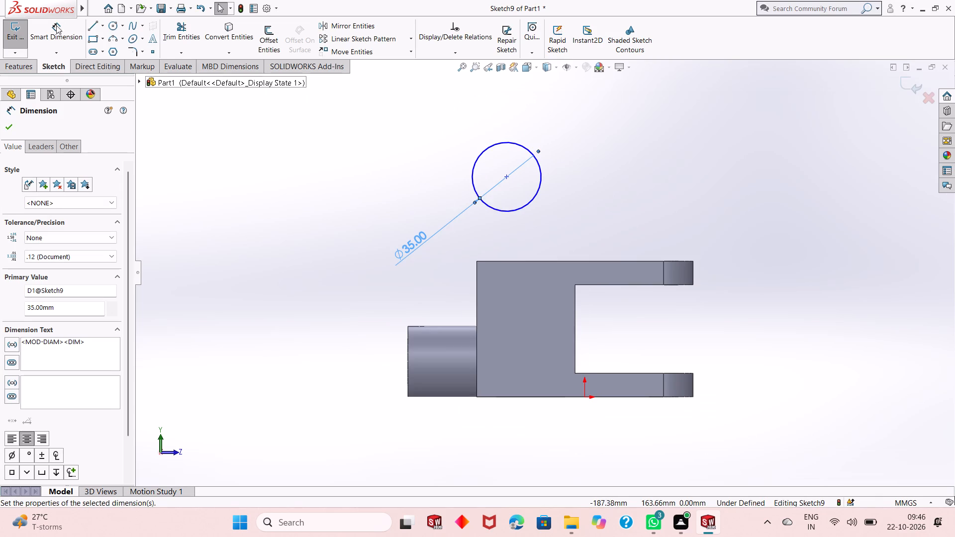
left_click(49, 27)
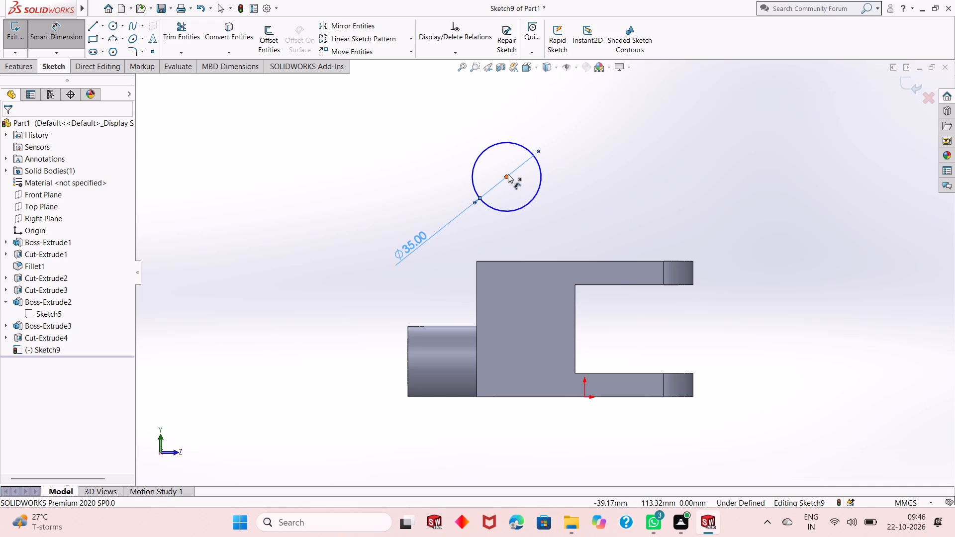
left_click(508, 174)
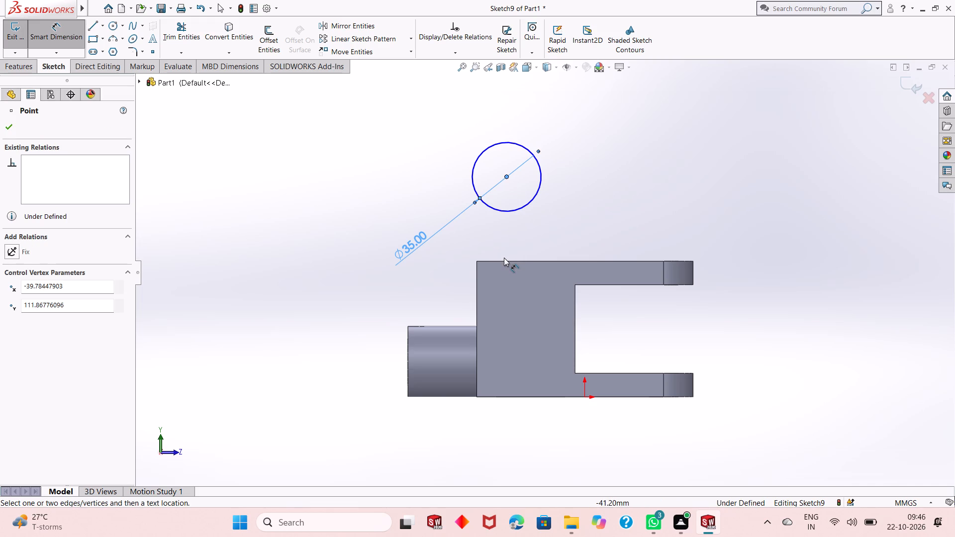
left_click(504, 260)
left_click(295, 249)
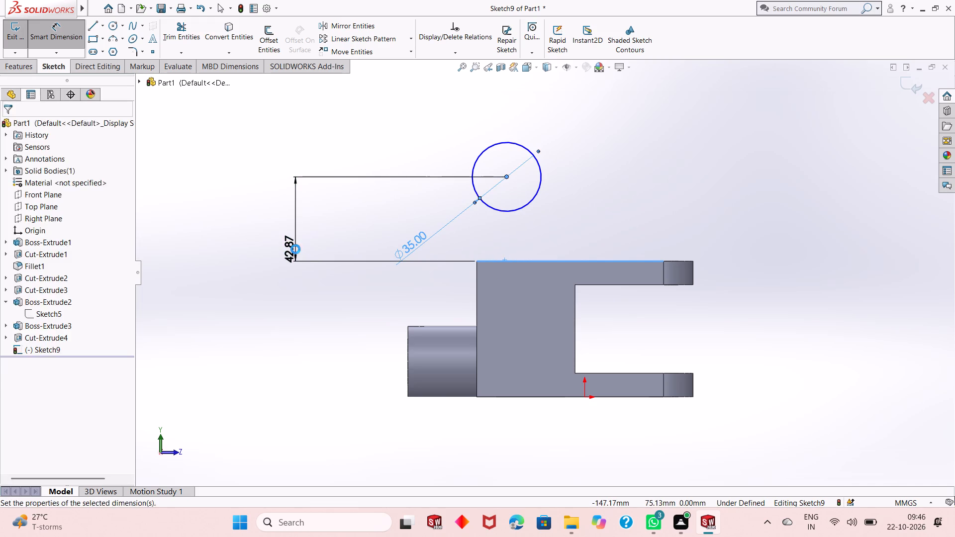
type("35")
key("Return")
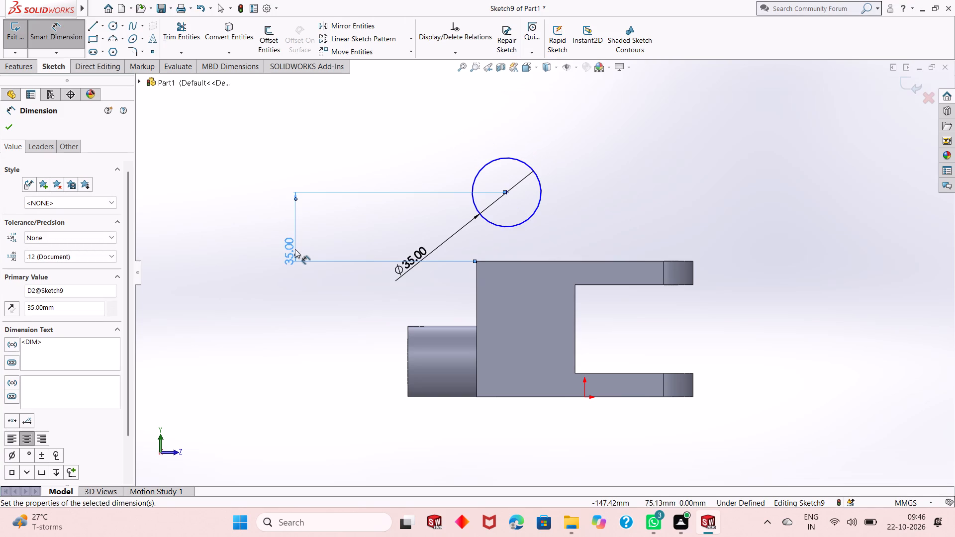
Dimension the circle's centre 35/2 (17.5 mm) horizontally from the block's vertical back edge and leave the dimension tool.
left_click(507, 194)
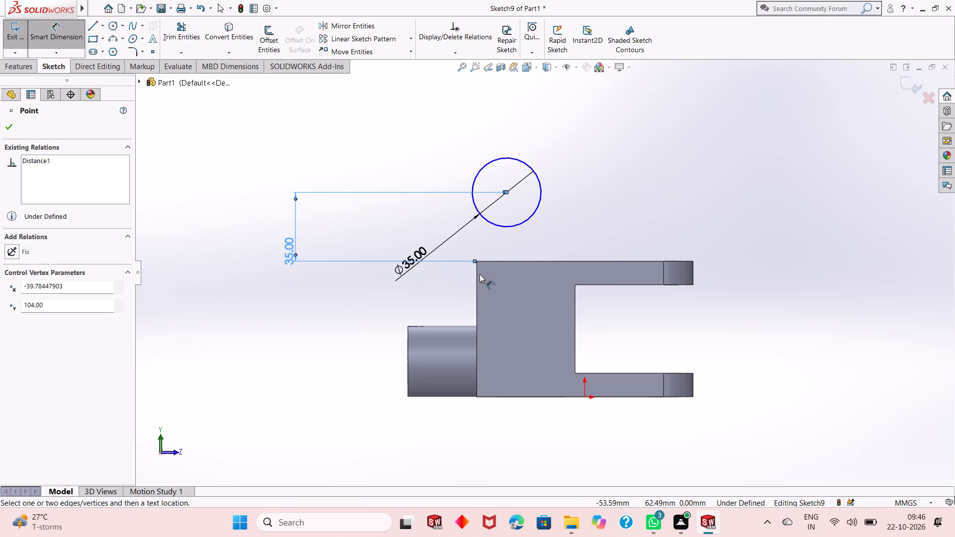
left_click(477, 271)
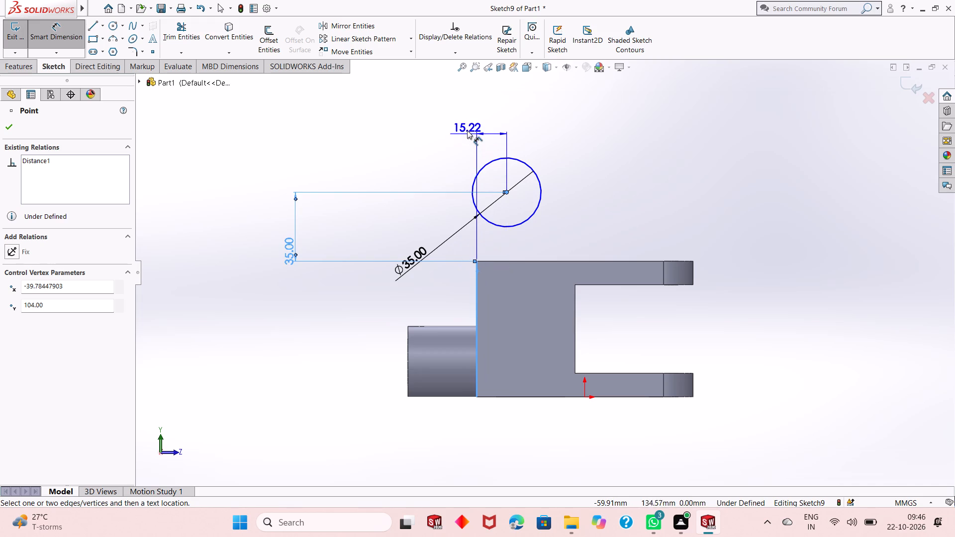
left_click(467, 128)
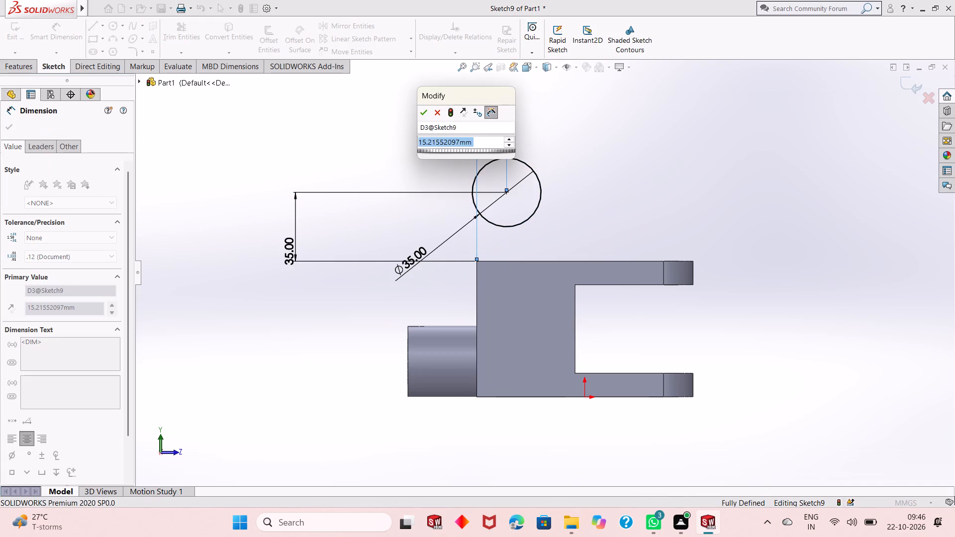
type("35/2")
key("Return")
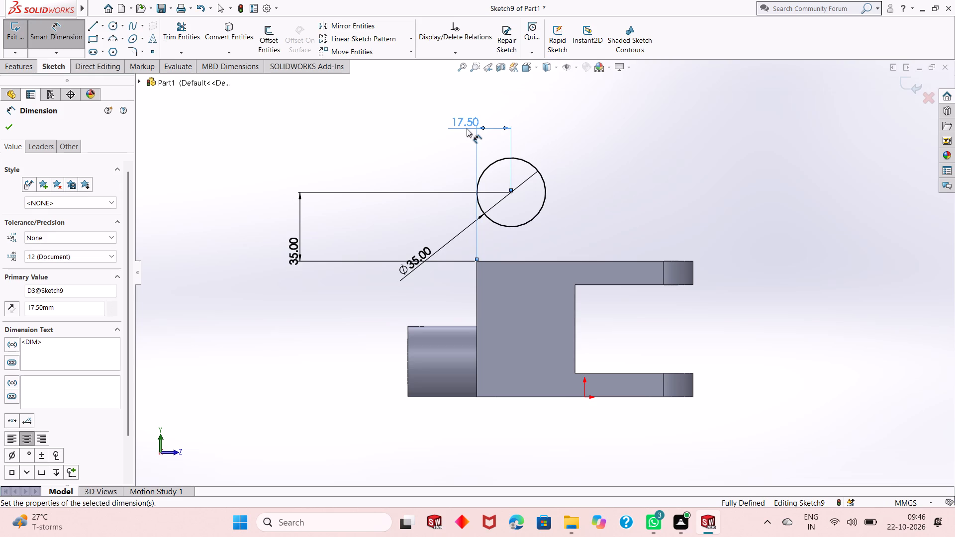
right_click(703, 128)
left_click(727, 161)
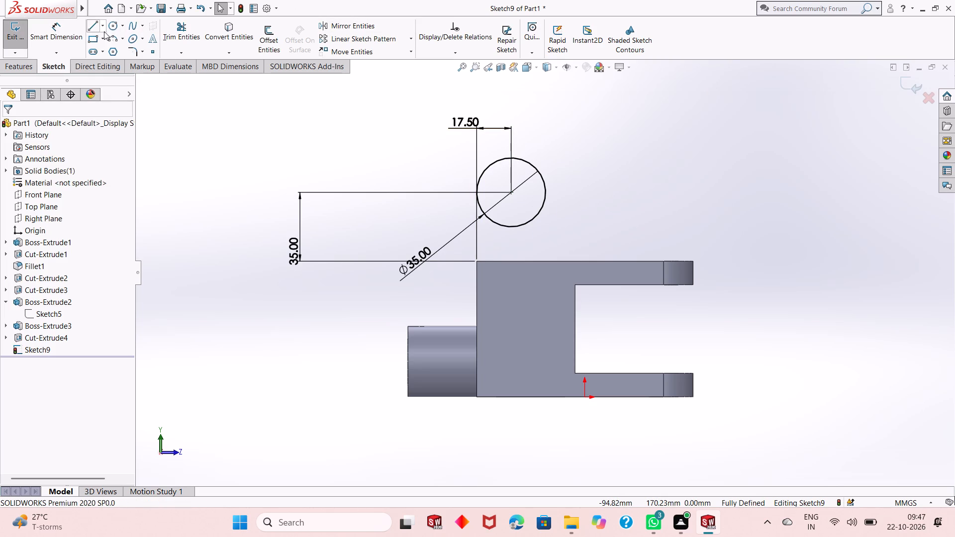
Draw three connected lines from one side of the circle down to the block, 35 mm along its top edge, and up to the circle's other side.
left_click(87, 24)
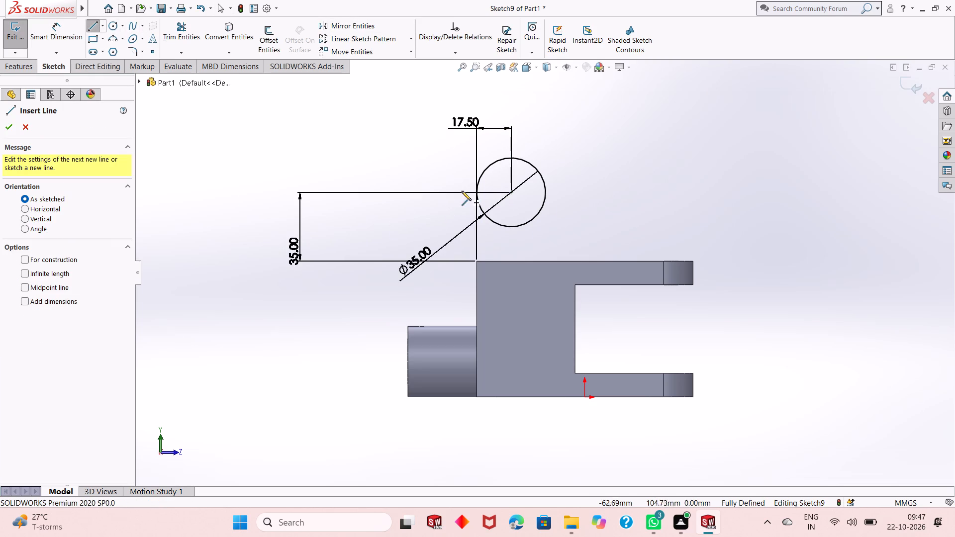
left_click(478, 193)
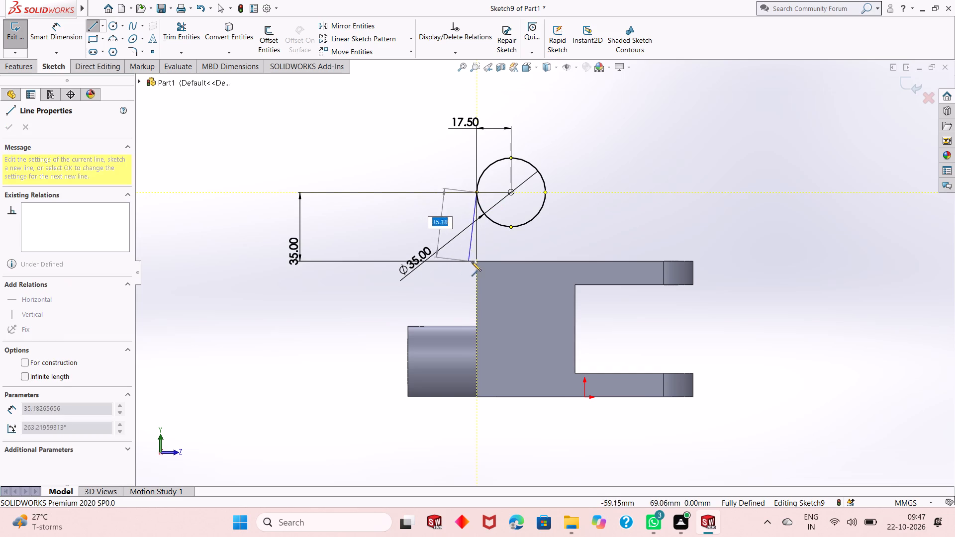
left_click(476, 262)
left_click(549, 264)
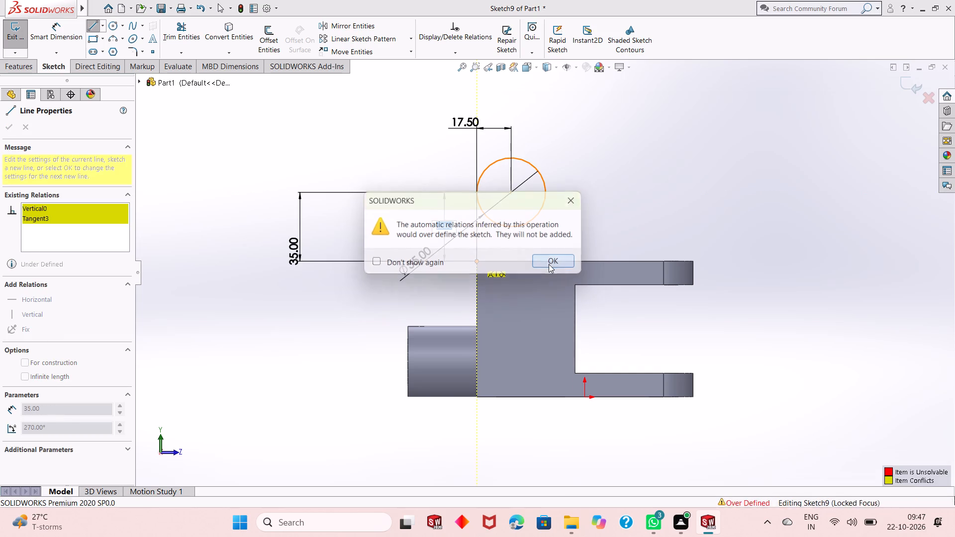
left_click(545, 260)
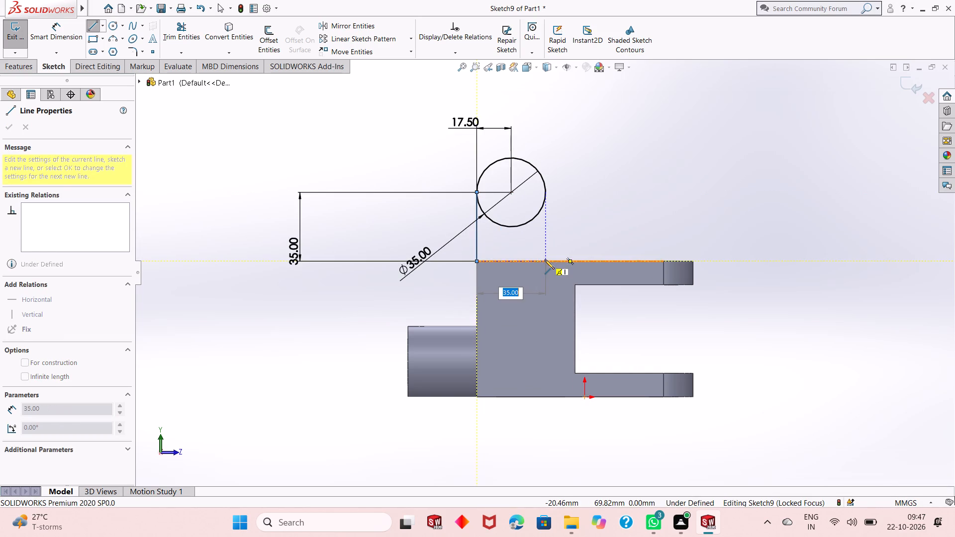
left_click(547, 192)
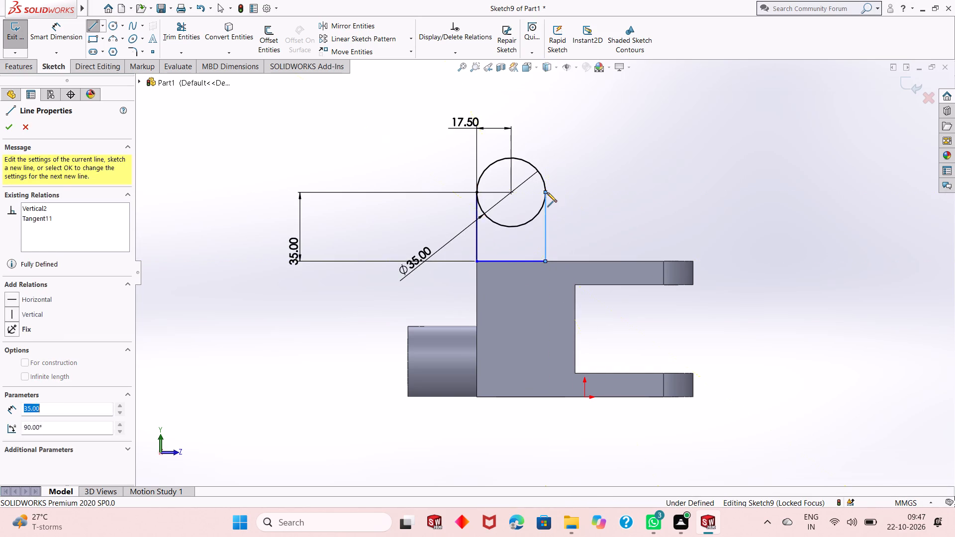
right_click(626, 165)
left_click(656, 175)
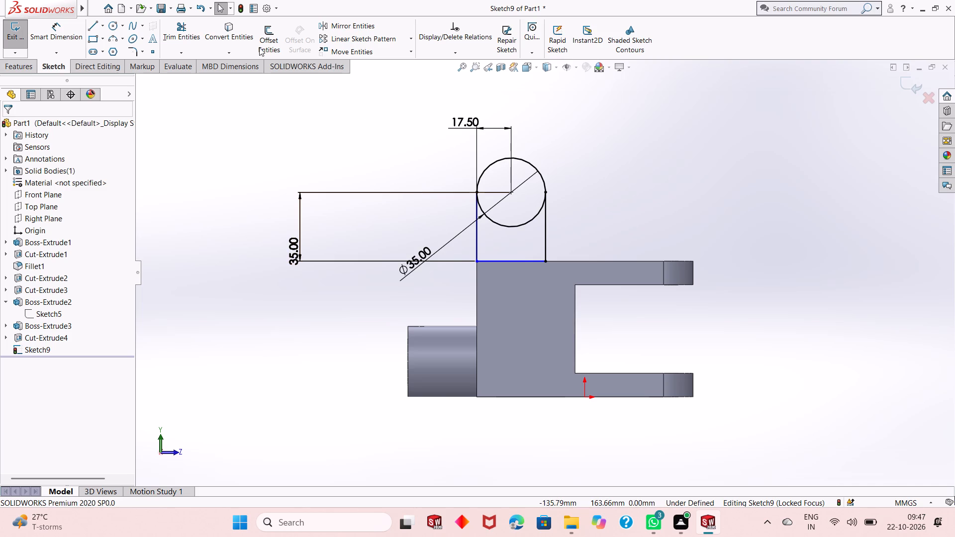
Trim away the lower half of the circle to leave a round-topped tab profile.
left_click(182, 35)
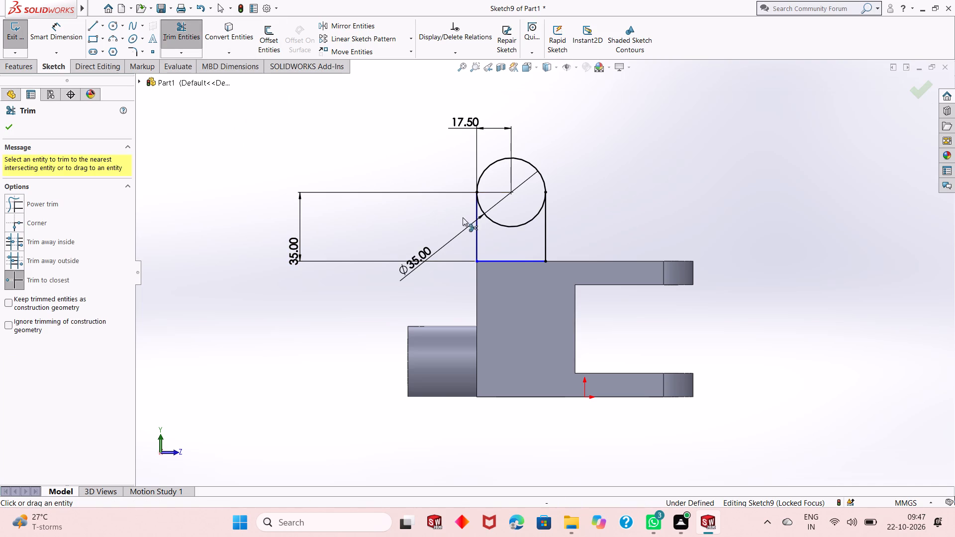
left_click(506, 225)
right_click(665, 136)
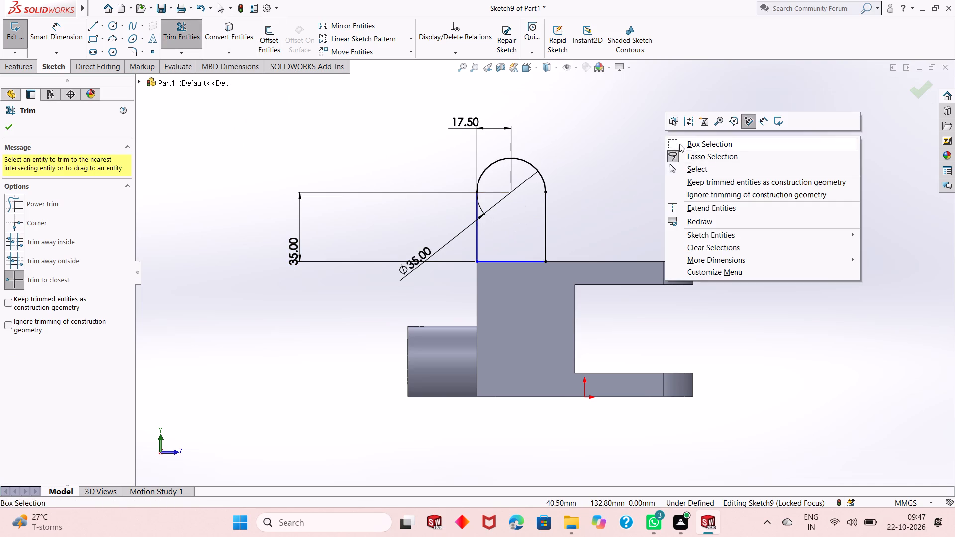
left_click(696, 170)
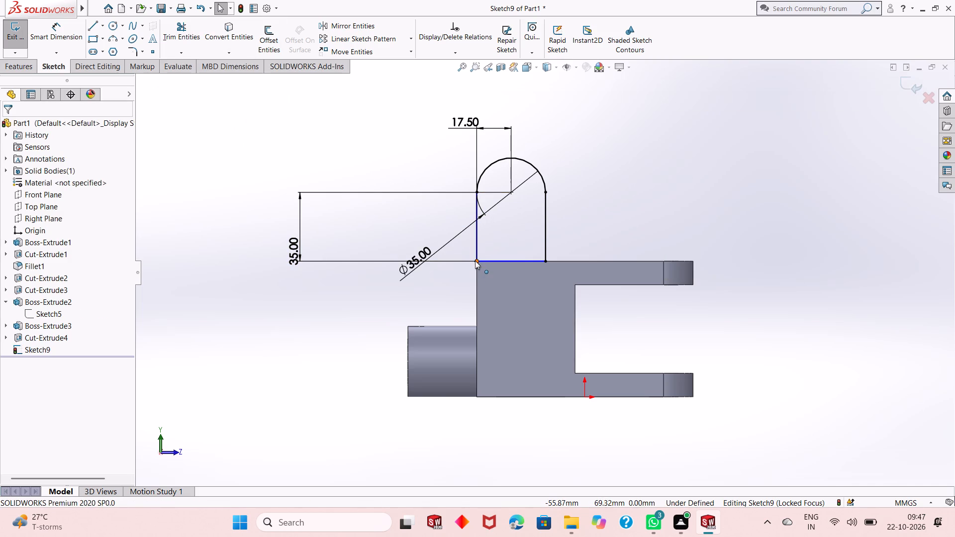
Add a Fix relation to the tab profile's lower corner point at the block's top back corner.
left_click(475, 261)
left_click(592, 219)
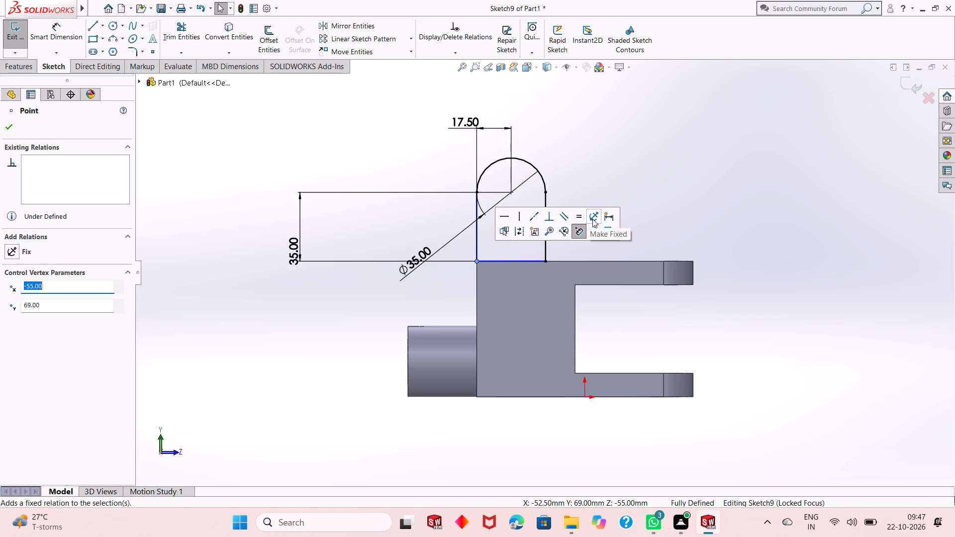
left_click(628, 173)
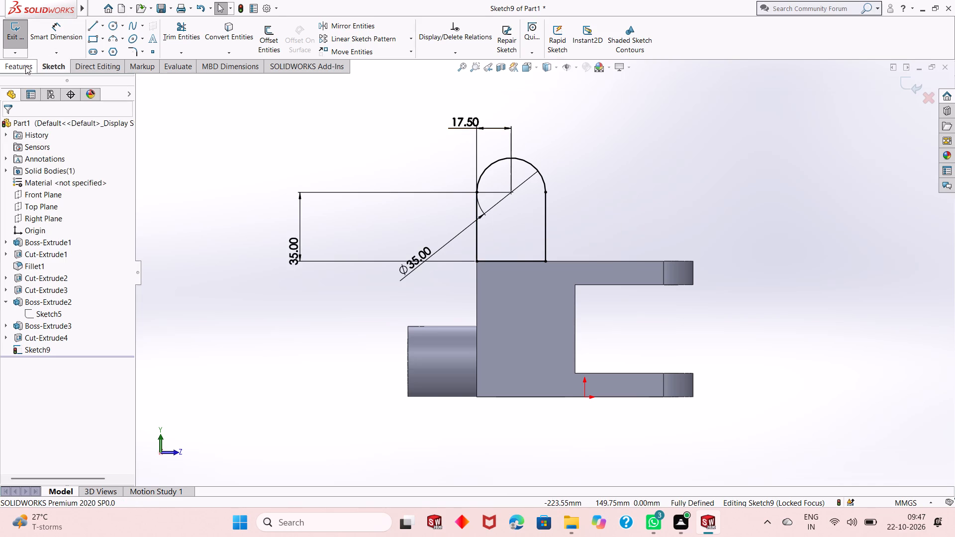
Extrude the round-topped profile as a blind boss, 10 mm deep, in the reversed direction over the block.
left_click(24, 68)
left_click(30, 45)
middle_click_drag(636, 201, 599, 211)
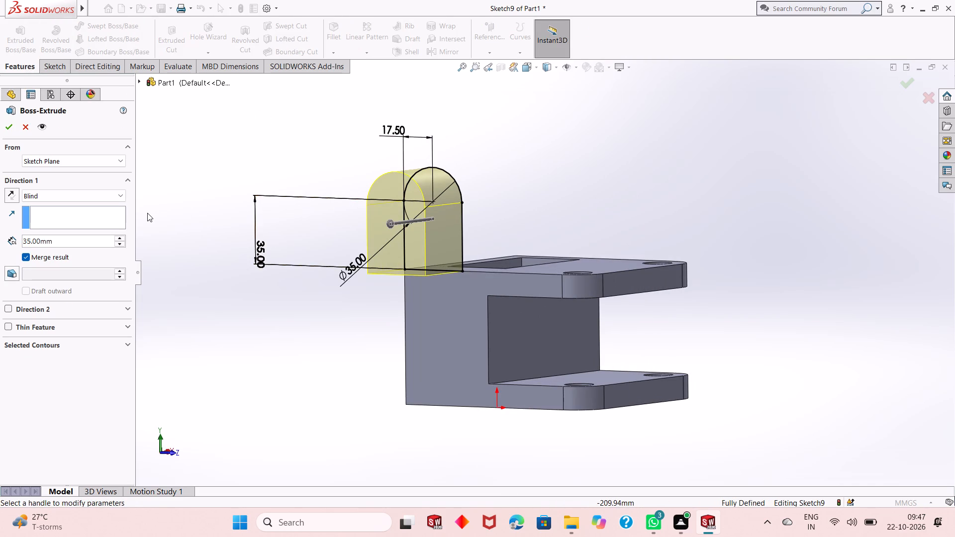
left_click(71, 201)
left_click(75, 191)
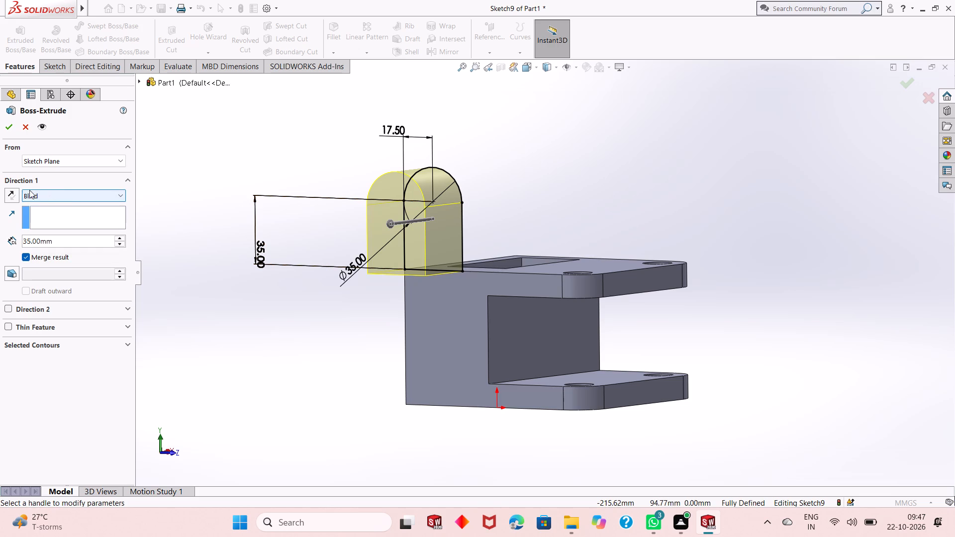
left_click(19, 199)
left_click(16, 194)
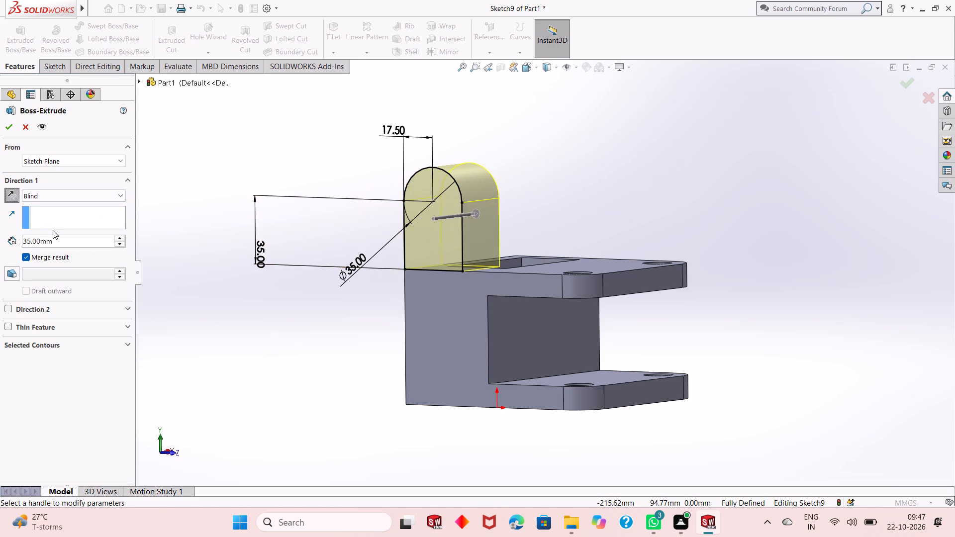
double_click(63, 239)
type("10")
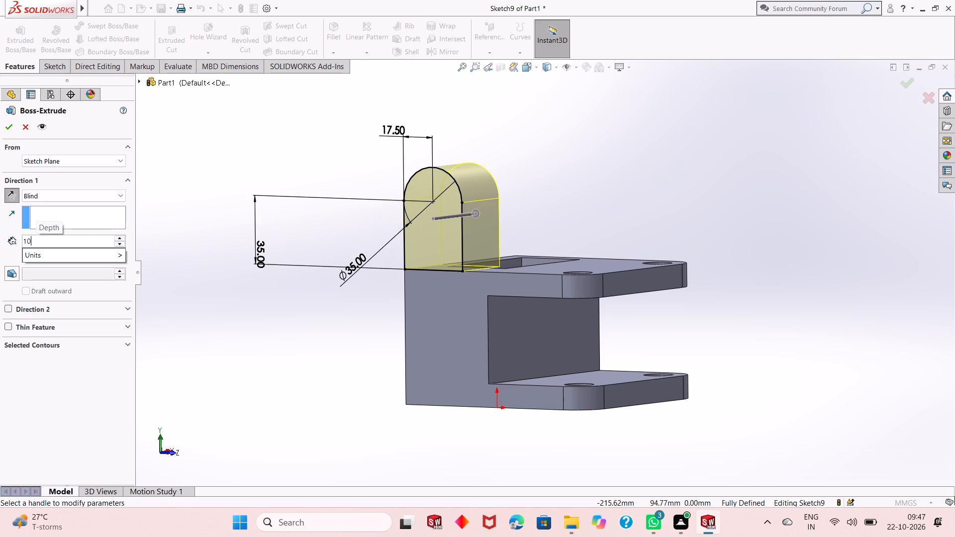
key("Return")
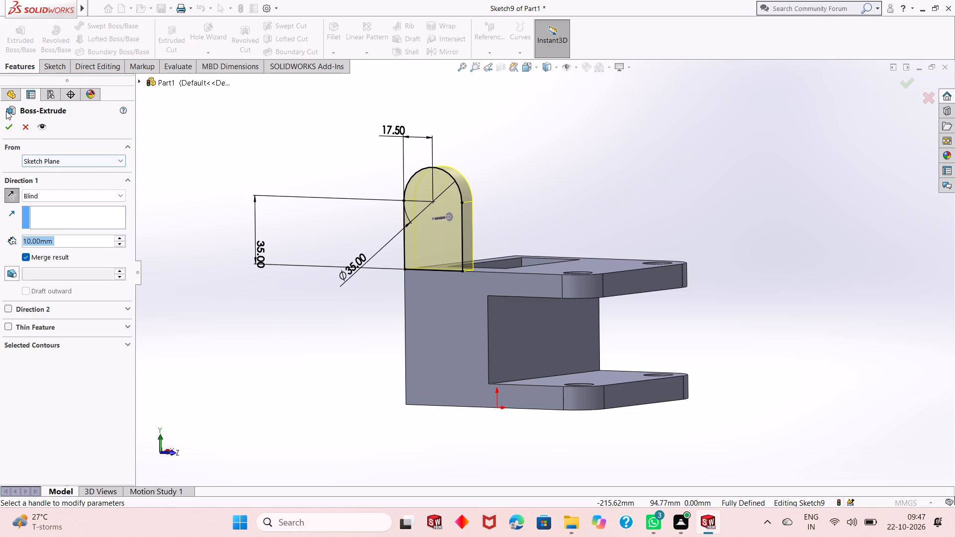
left_click(7, 129)
Sketch a circle of 17.5 mm radius on the upright tab's outer side face, concentric with its rounded top and matching its arc.
middle_click_drag(537, 217, 470, 265)
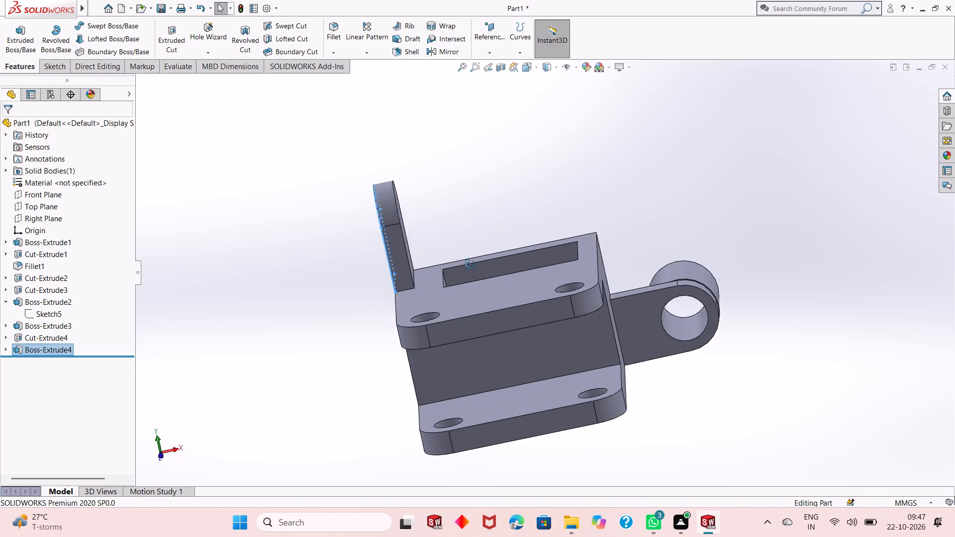
middle_click_drag(470, 265, 467, 301)
key("Escape")
key("Escape")
middle_click_drag(451, 352, 449, 370)
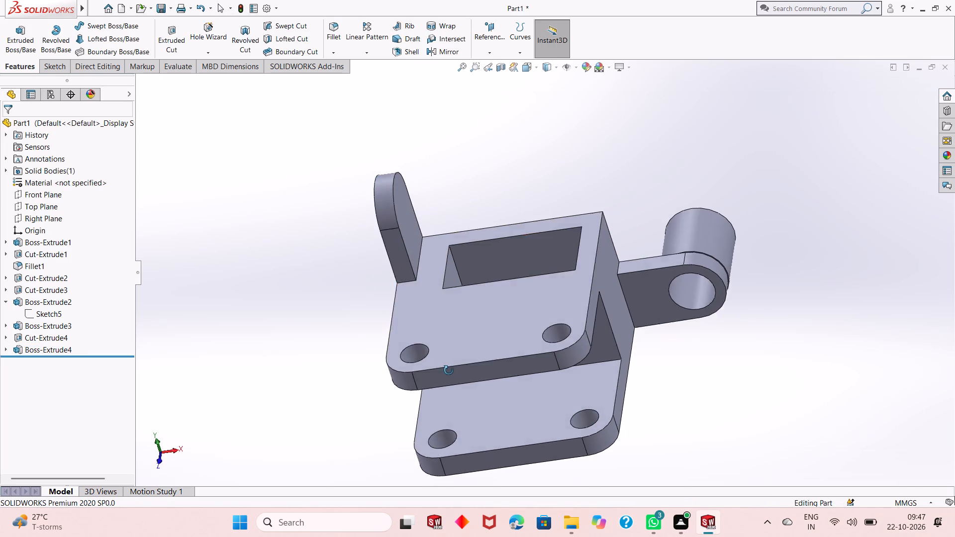
middle_click_drag(449, 370, 531, 250)
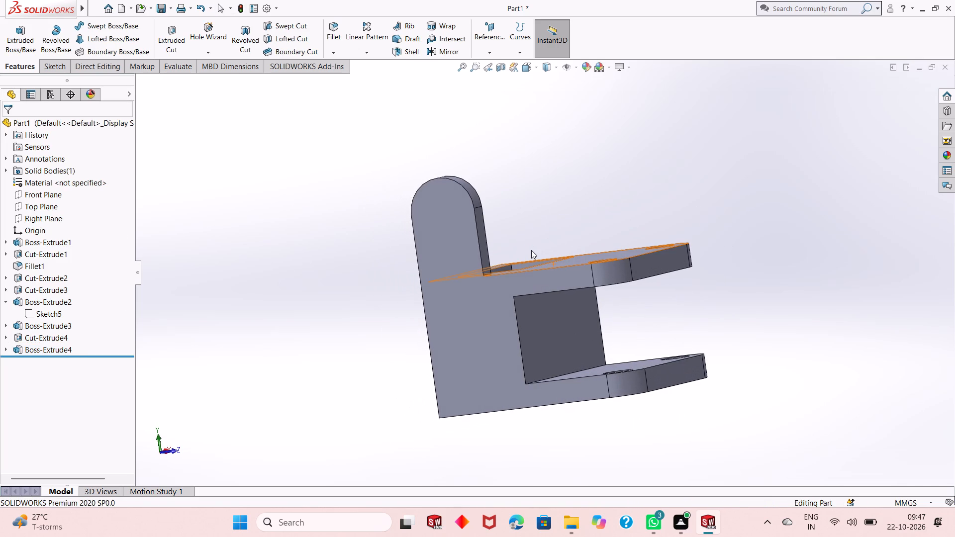
scroll(451, 244, "down", 1)
left_click(466, 210)
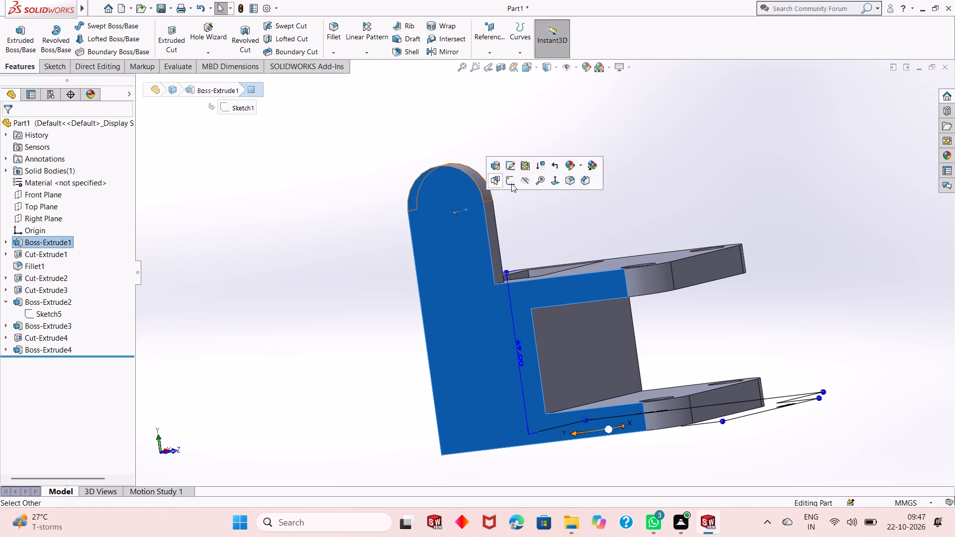
left_click(511, 183)
key("ctrl+8")
scroll(494, 260, "up", 2)
key("Escape")
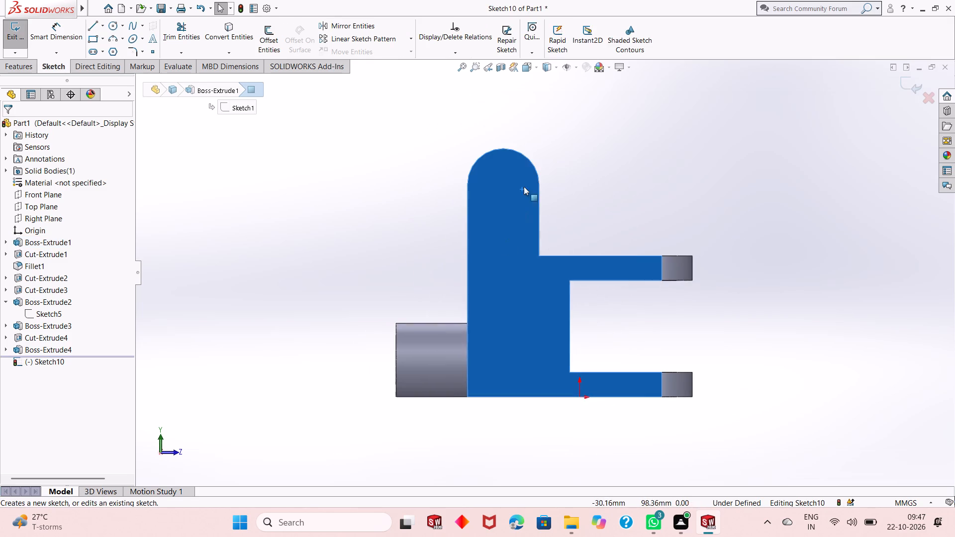
scroll(541, 136, "down", 2)
left_click(118, 26)
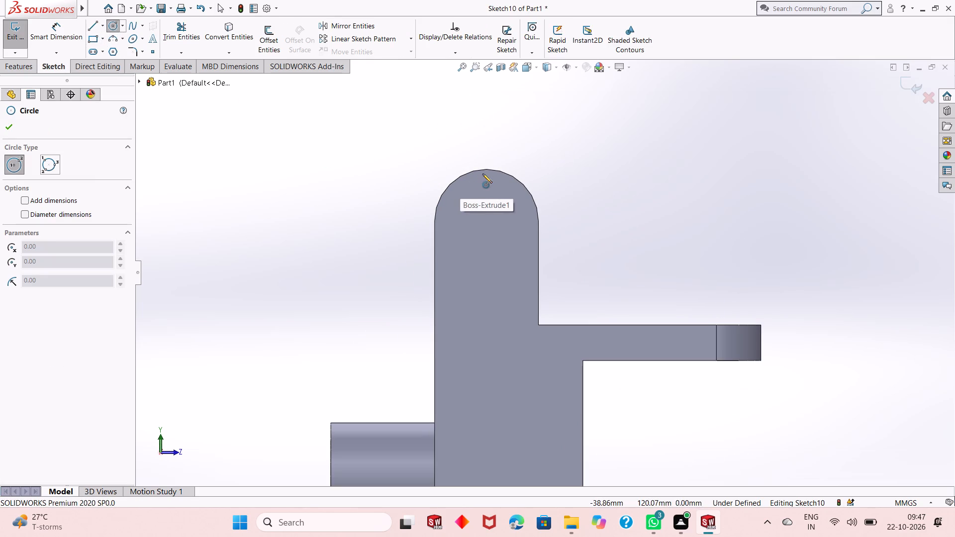
left_click(486, 221)
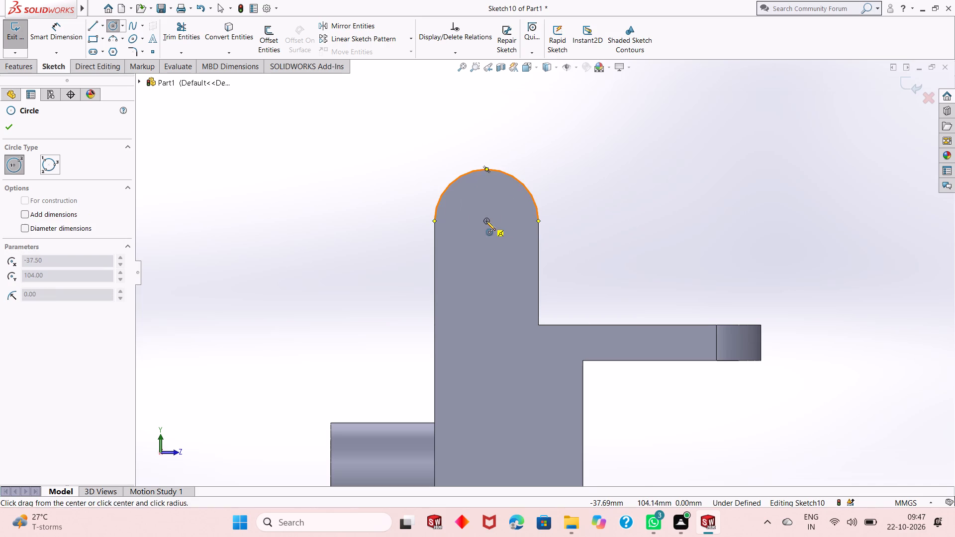
left_click(502, 174)
key("Escape")
key("Escape")
key("Escape")
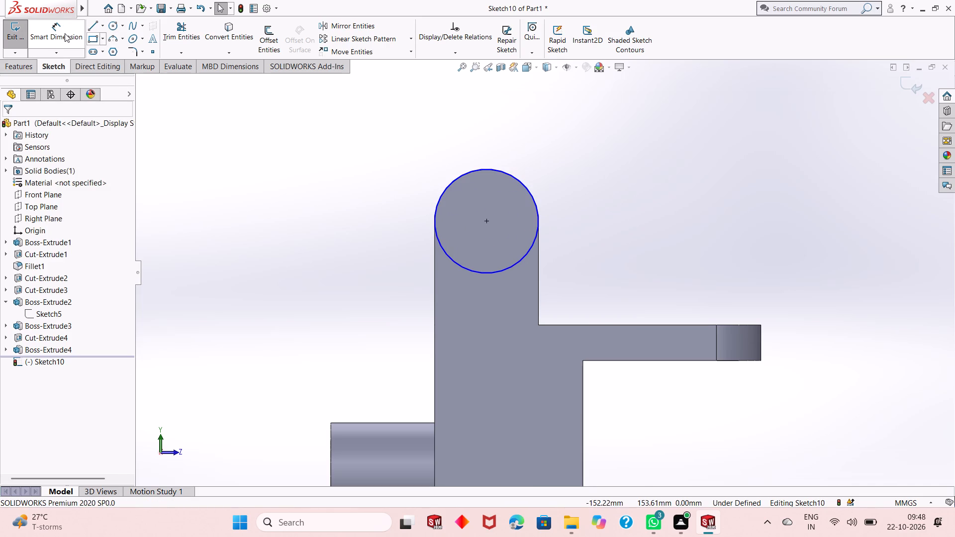
Add a 35 mm diameter dimension to the circle on the upright tab.
left_click(64, 33)
left_click(438, 239)
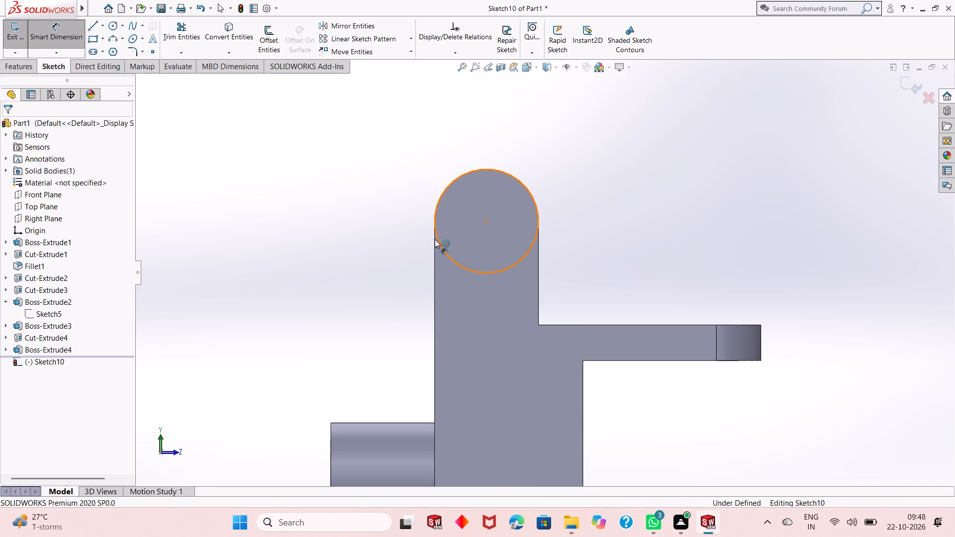
left_click(334, 267)
key("Return")
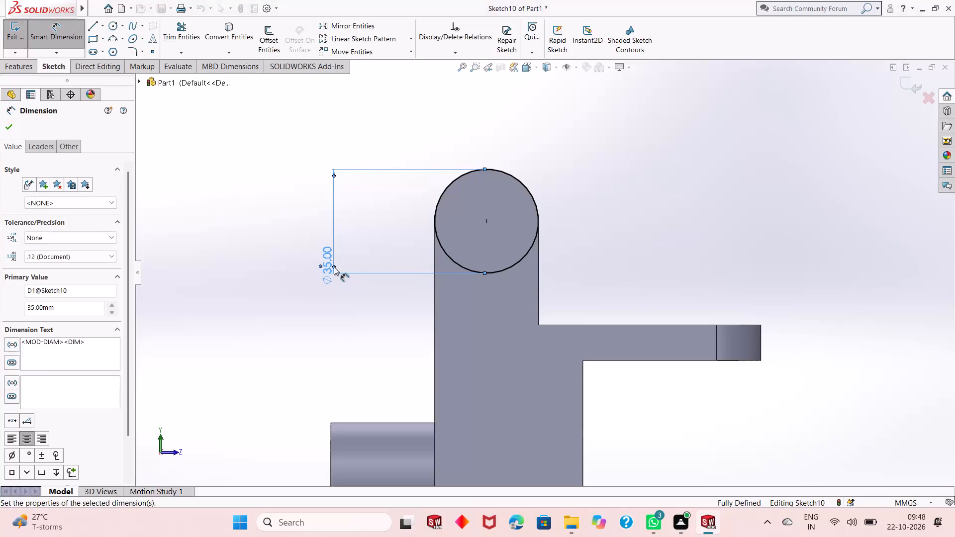
right_click(234, 159)
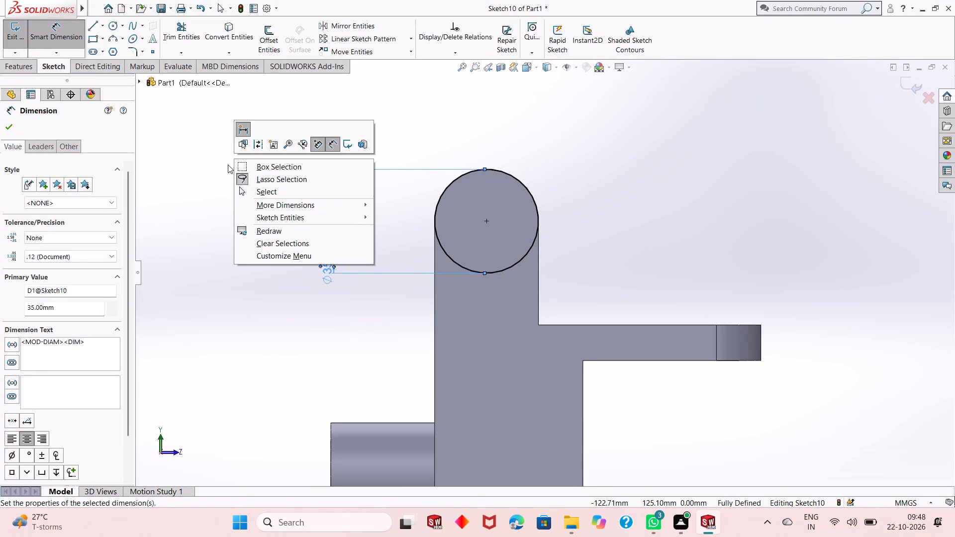
left_click(274, 191)
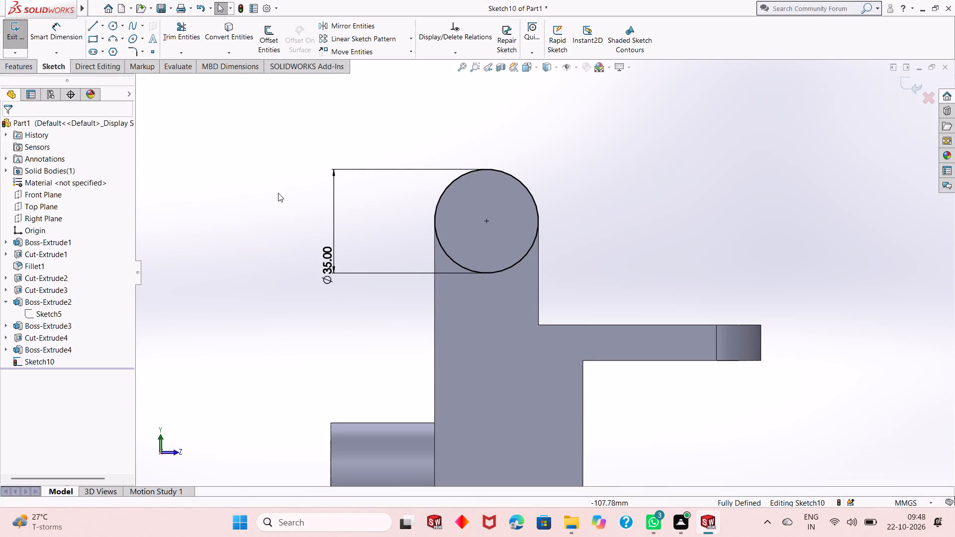
Extrude the circle outward from the upright tab as a blind boss, 35 mm deep, merged with the body.
left_click(5, 67)
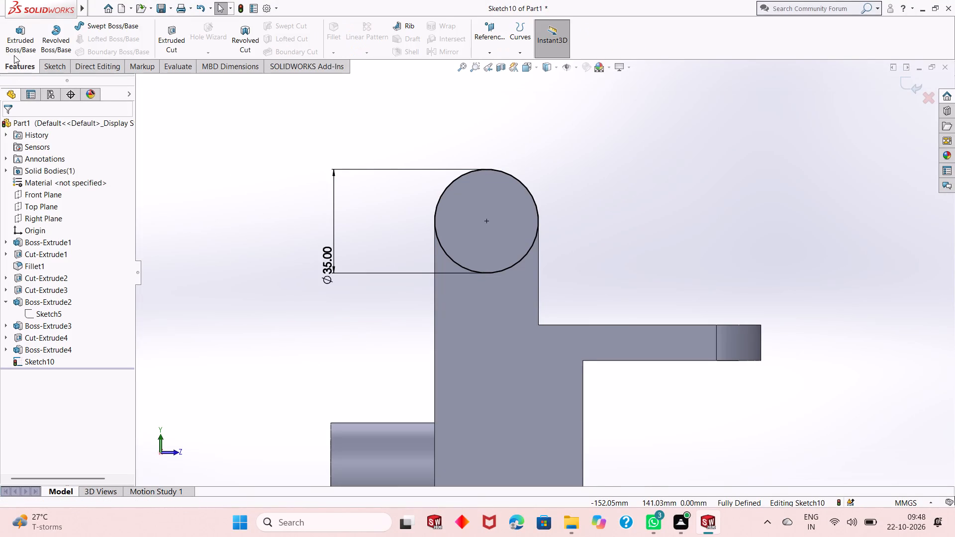
left_click(23, 46)
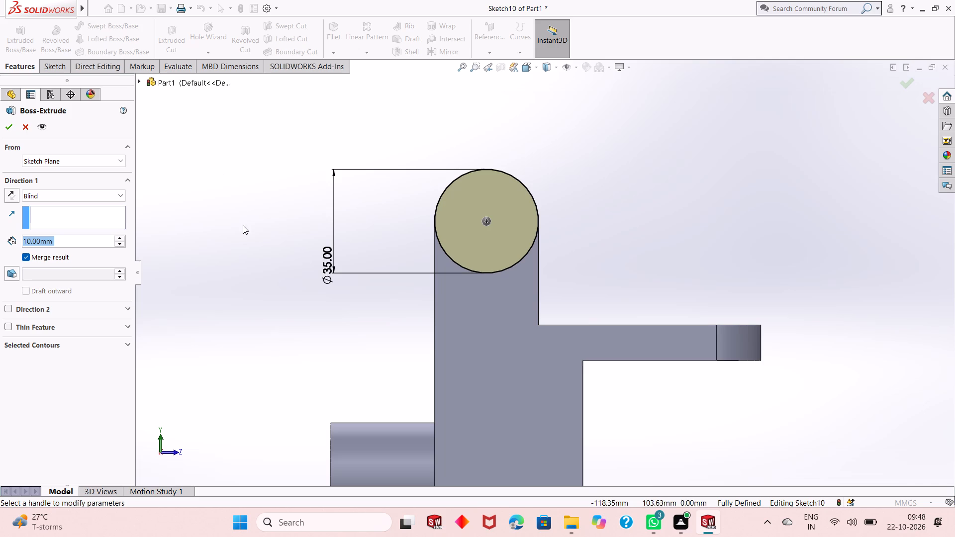
type("35")
key("Return")
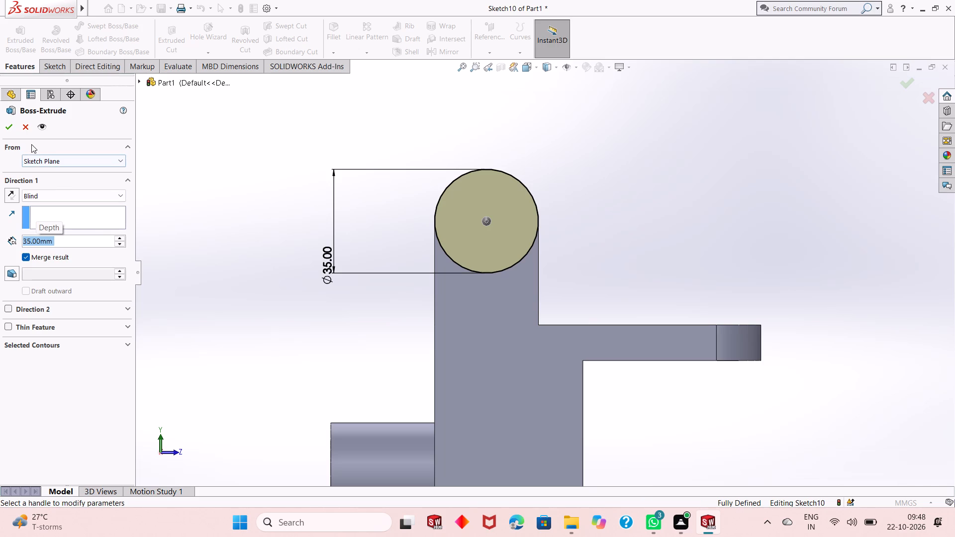
left_click(6, 127)
key("Escape")
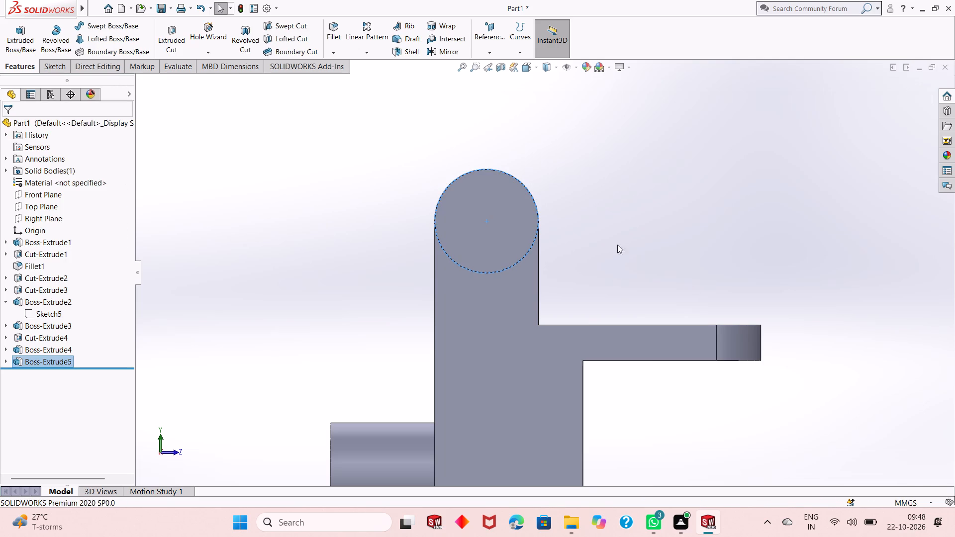
Sketch a circle about 18 mm in diameter on the new cylindrical boss's end face, centred on the boss.
middle_click_drag(642, 229, 642, 235)
scroll(616, 254, "up", 2)
middle_click_drag(622, 280, 581, 260)
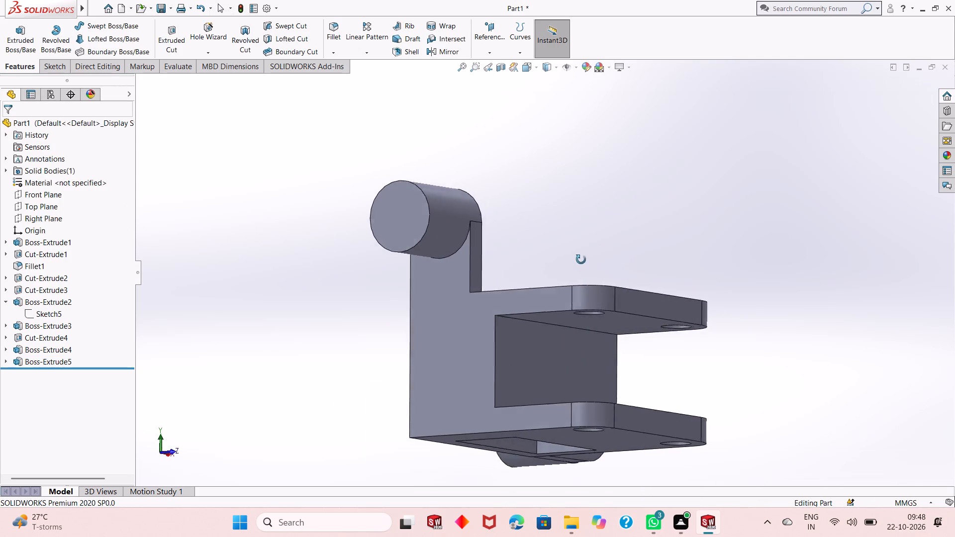
middle_click_drag(581, 260, 498, 306)
middle_click_drag(588, 283, 605, 279)
middle_click_drag(527, 295, 641, 249)
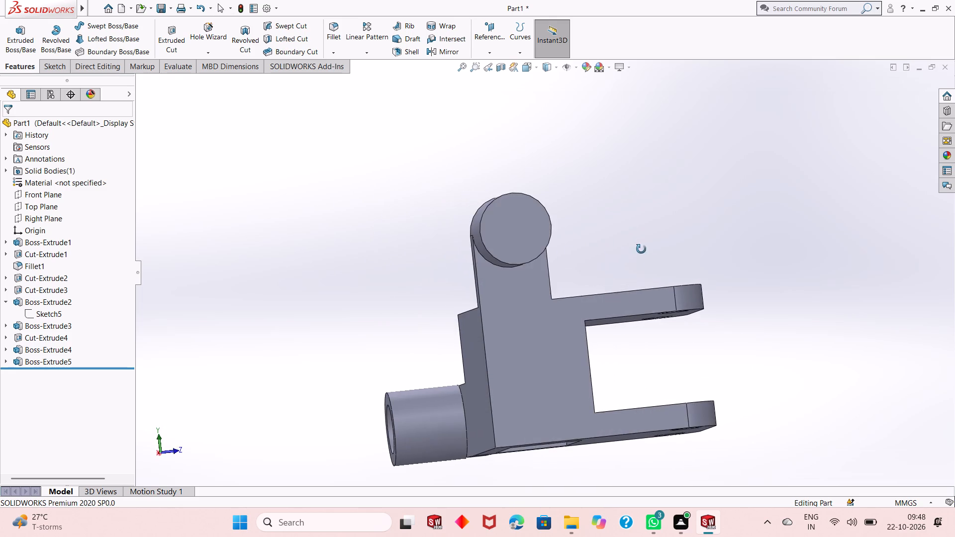
middle_click_drag(641, 249, 642, 250)
left_click(525, 217)
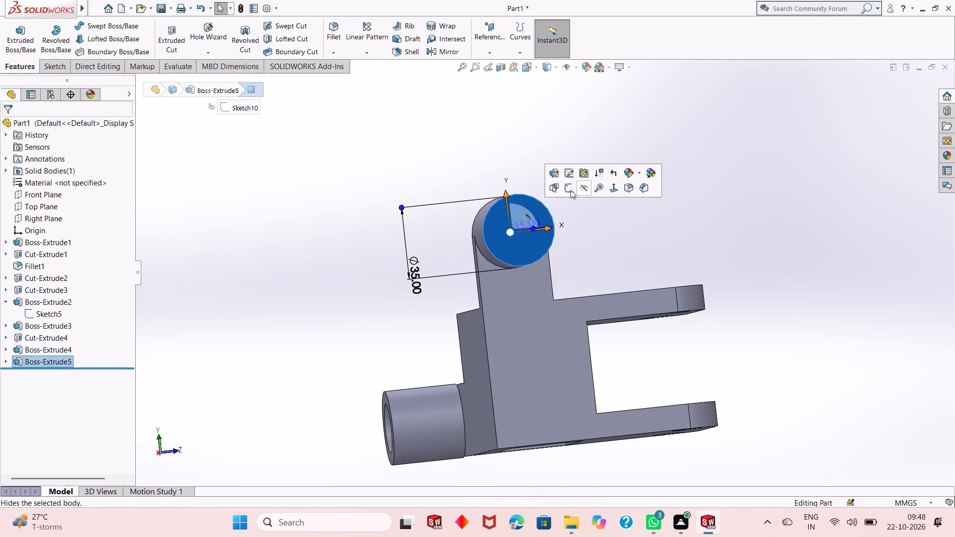
left_click(571, 190)
key("ctrl+8")
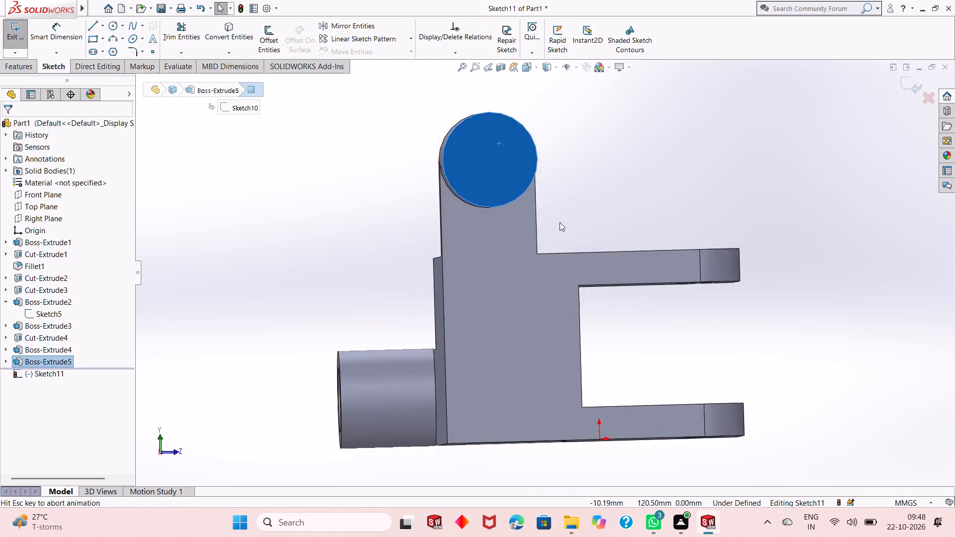
scroll(552, 321, "up", 2)
key("Escape")
scroll(552, 321, "up", 2)
scroll(542, 182, "down", 1)
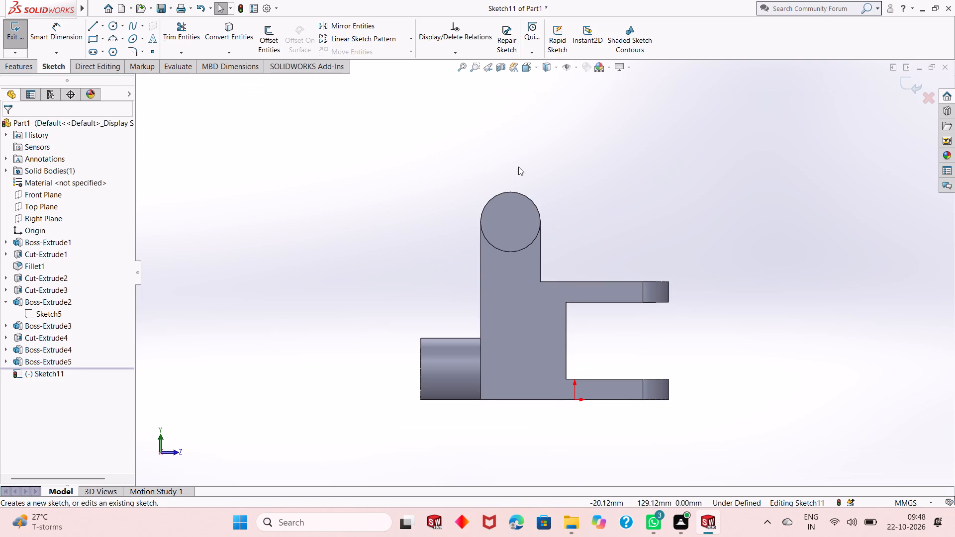
left_click(110, 25)
left_click(512, 221)
left_click(518, 209)
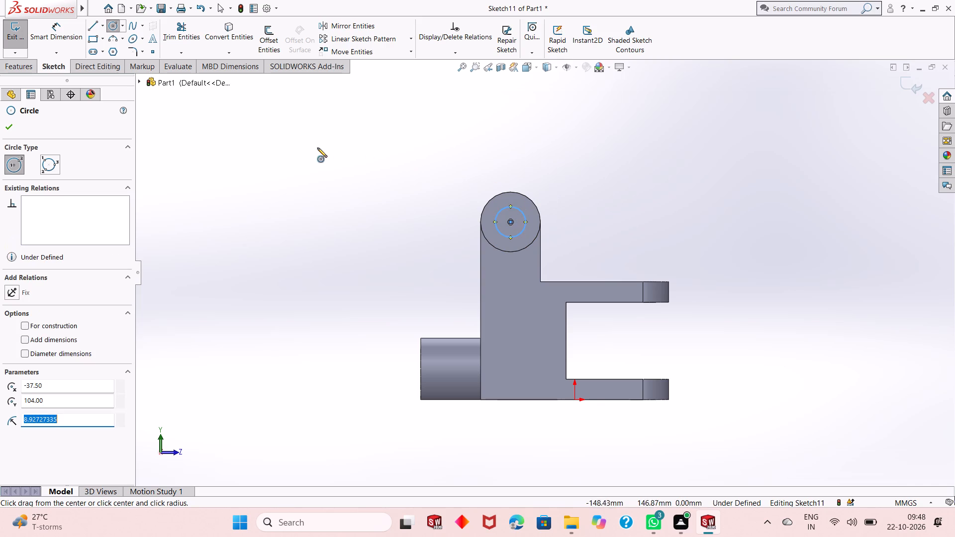
right_click(315, 148)
left_click(344, 152)
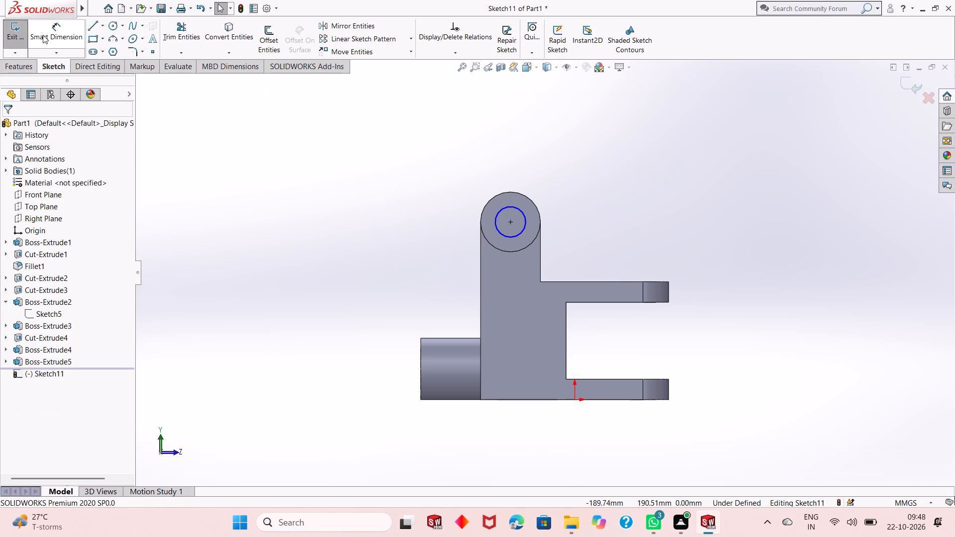
Dimension the inner circle's diameter and set it to 24 mm.
left_click(56, 29)
left_click(508, 237)
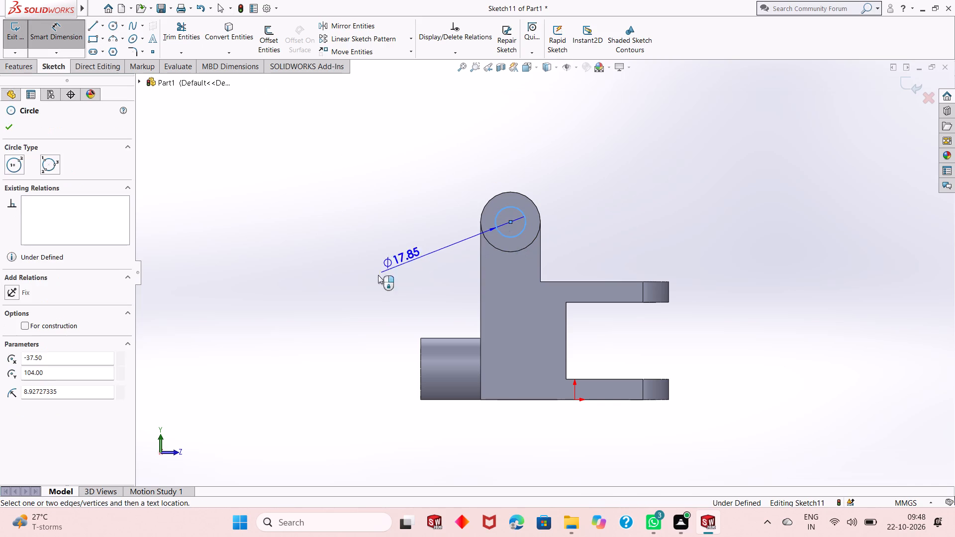
left_click(354, 289)
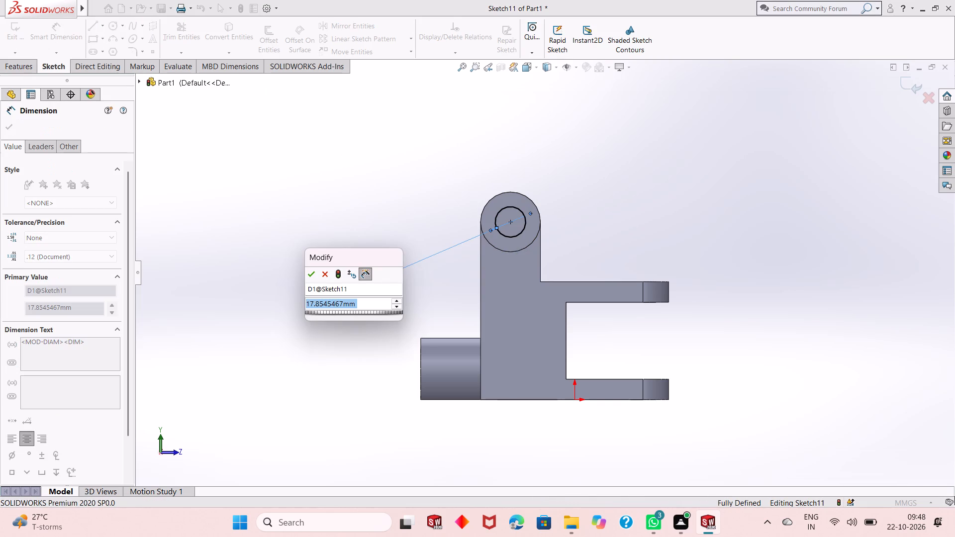
type("24")
key("Return")
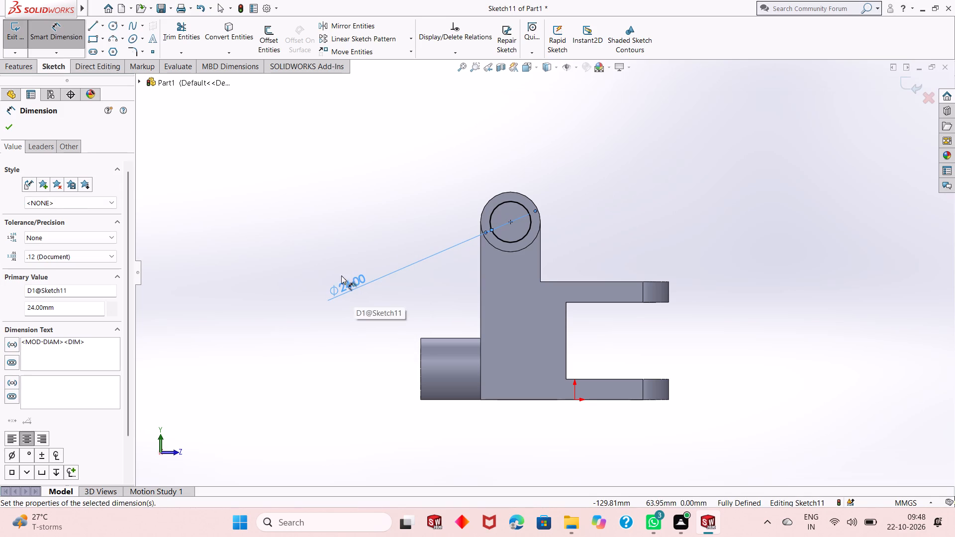
right_click(262, 190)
left_click(279, 223)
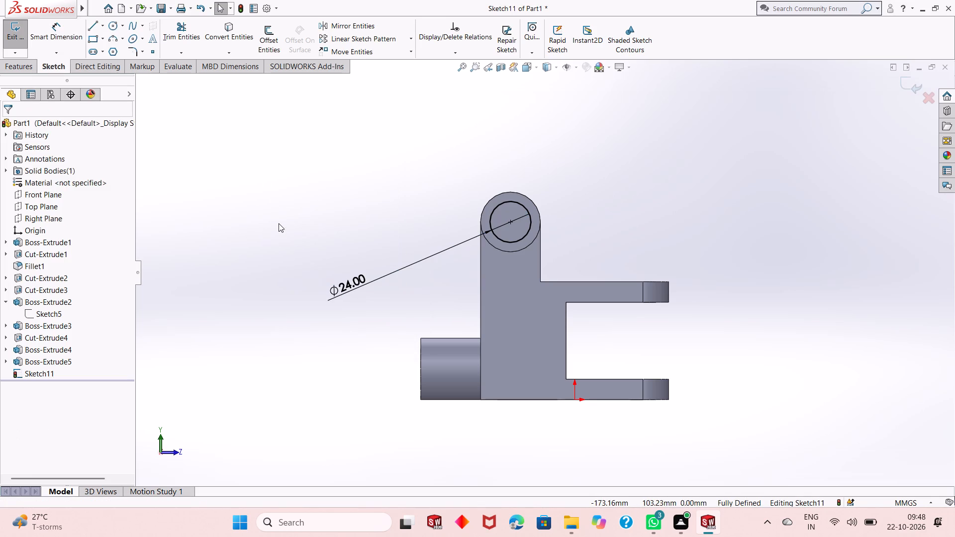
Cut-extrude the 24 mm circle Through All to bore the cylindrical boss and the upright tab.
left_click(25, 71)
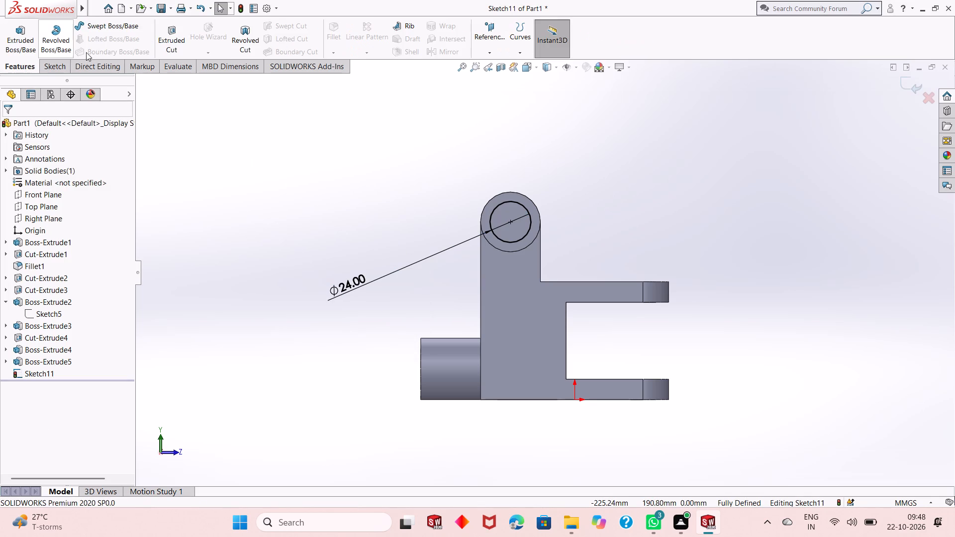
left_click(172, 40)
middle_click_drag(663, 247, 628, 265)
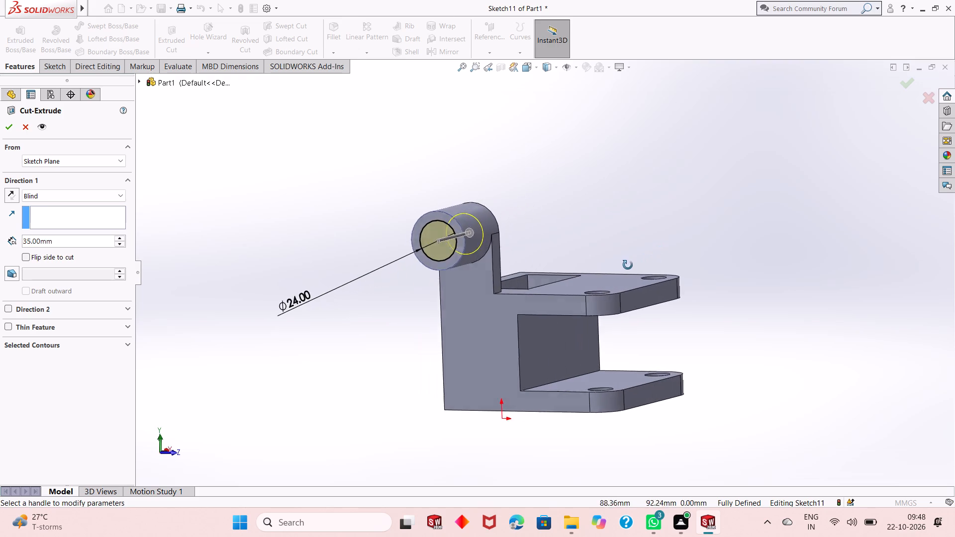
middle_click_drag(628, 265, 621, 268)
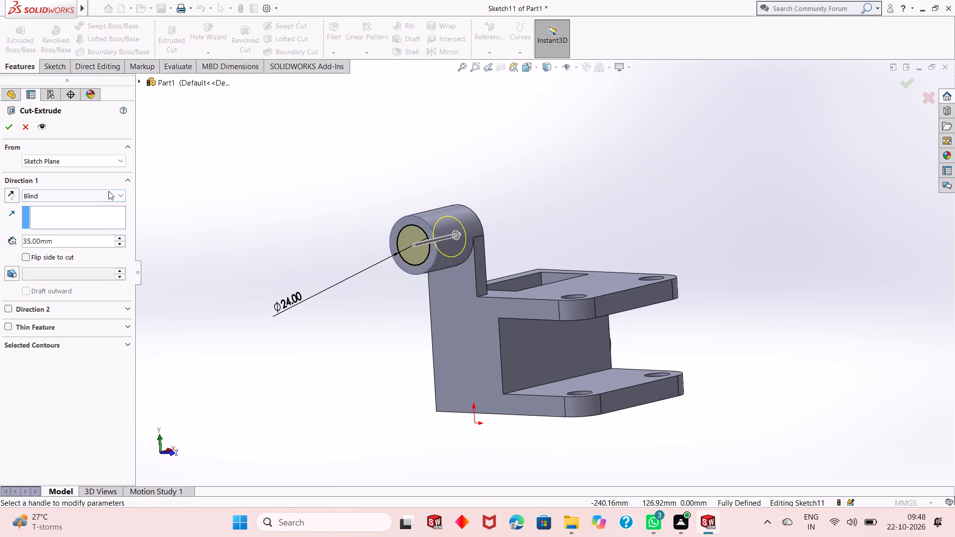
left_click(102, 191)
left_click(103, 213)
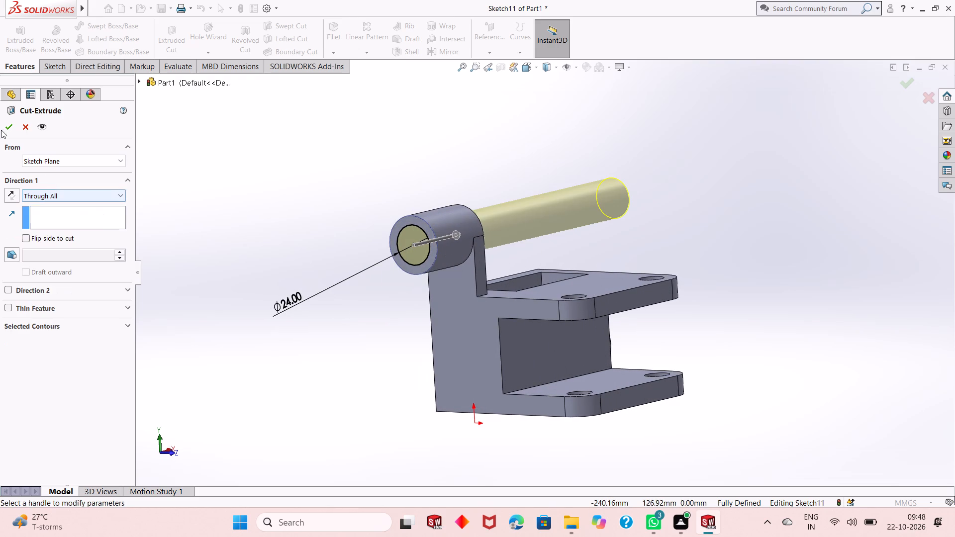
left_click(11, 130)
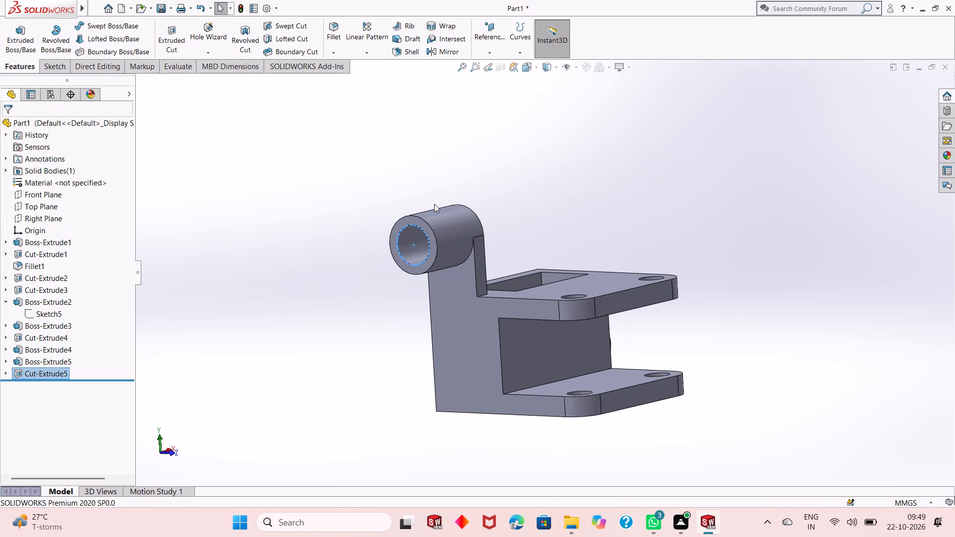
key("Escape")
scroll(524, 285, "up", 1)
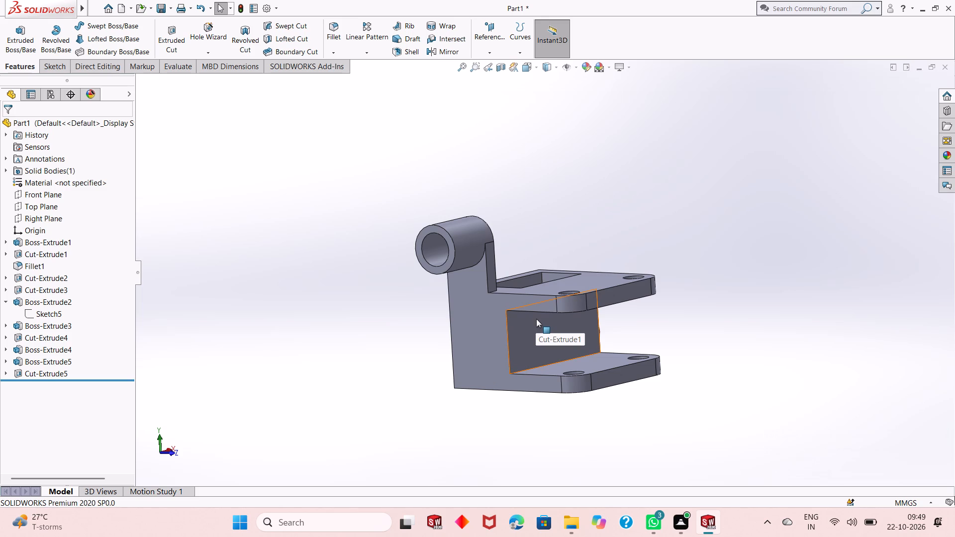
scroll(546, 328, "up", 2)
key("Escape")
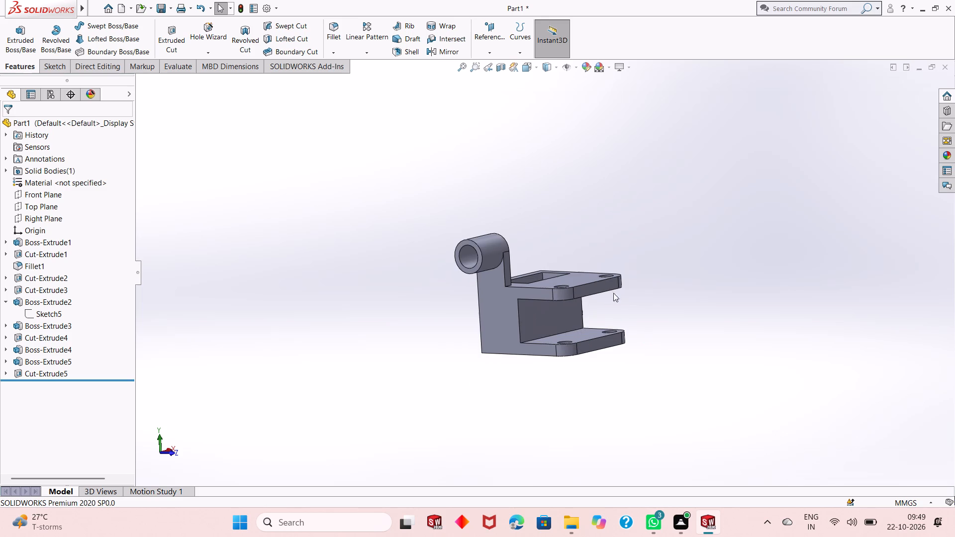
Inspect the part from several sides, focusing on the joint between the side tab's rounded end and its cylindrical boss.
middle_click_drag(611, 291, 577, 317)
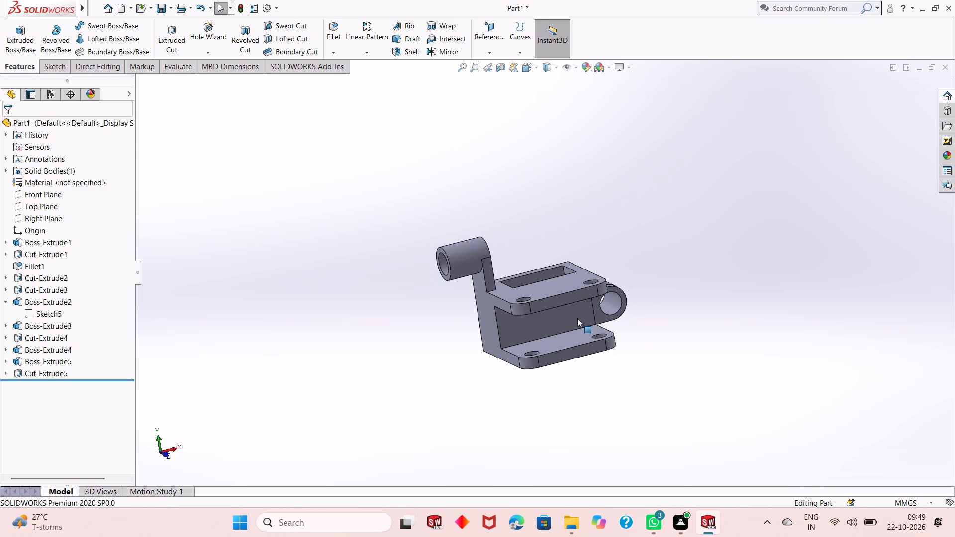
scroll(536, 304, "down", 3)
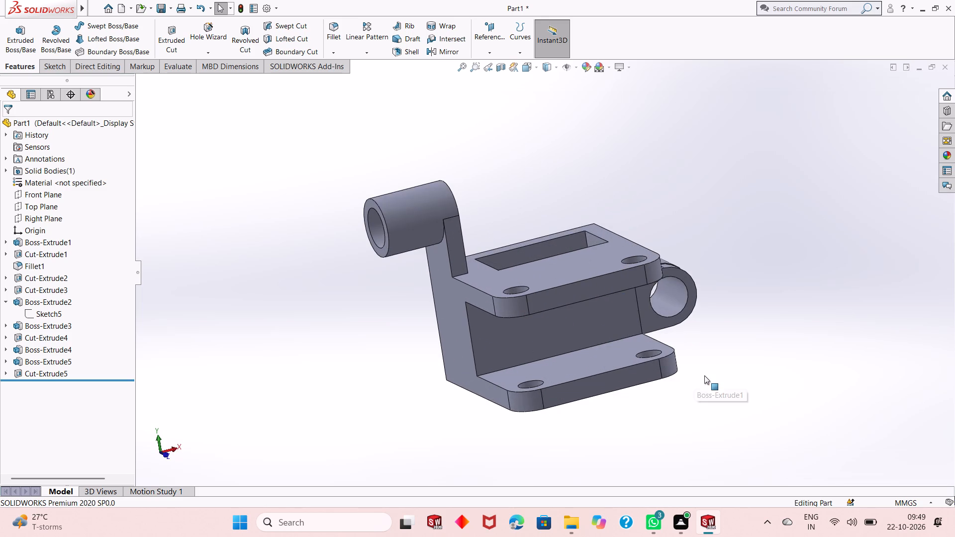
middle_click_drag(705, 377, 670, 362)
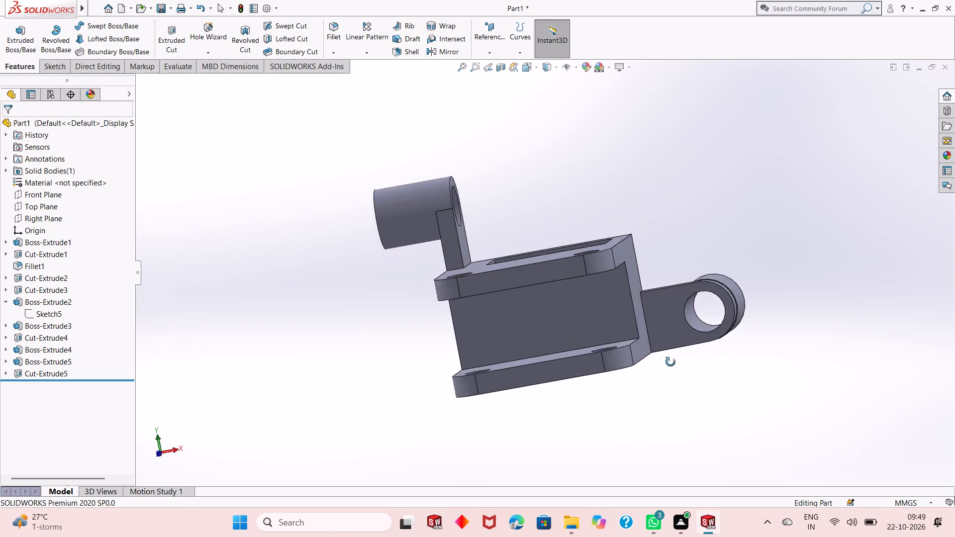
middle_click_drag(670, 362, 612, 396)
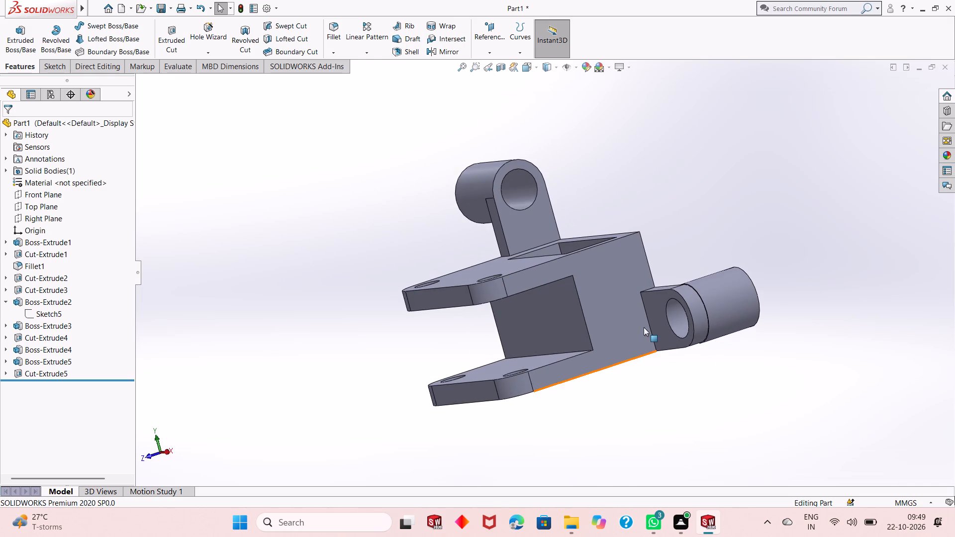
middle_click_drag(625, 358, 577, 387)
scroll(603, 311, "down", 5)
middle_click_drag(605, 320, 636, 357)
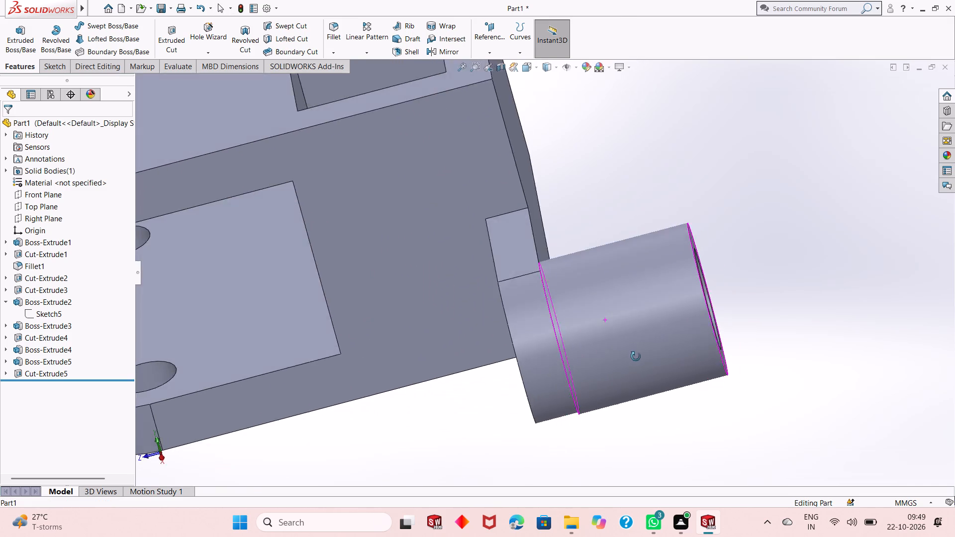
middle_click_drag(636, 357, 666, 336)
scroll(530, 271, "down", 5)
scroll(561, 332, "up", 3)
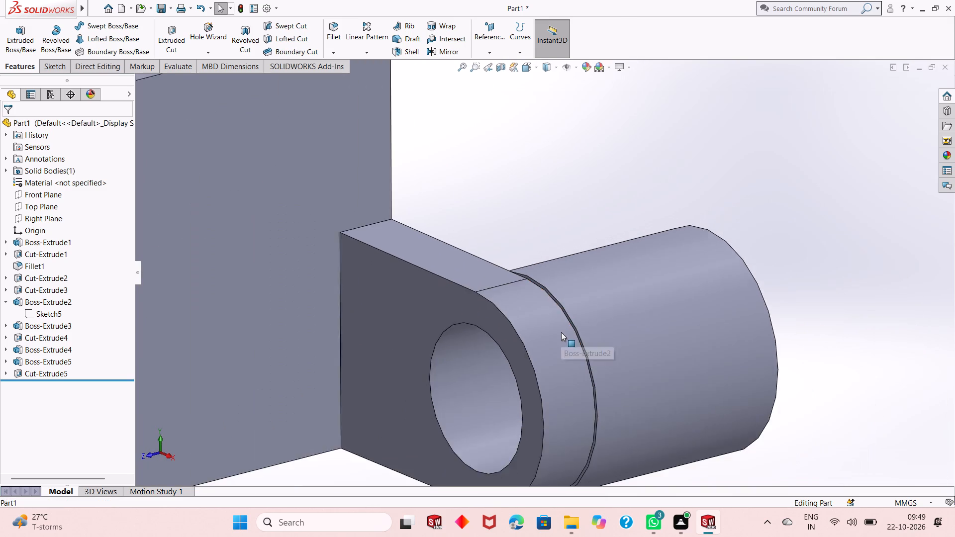
scroll(561, 332, "up", 8)
scroll(371, 75, "down", 3)
scroll(478, 216, "up", 3)
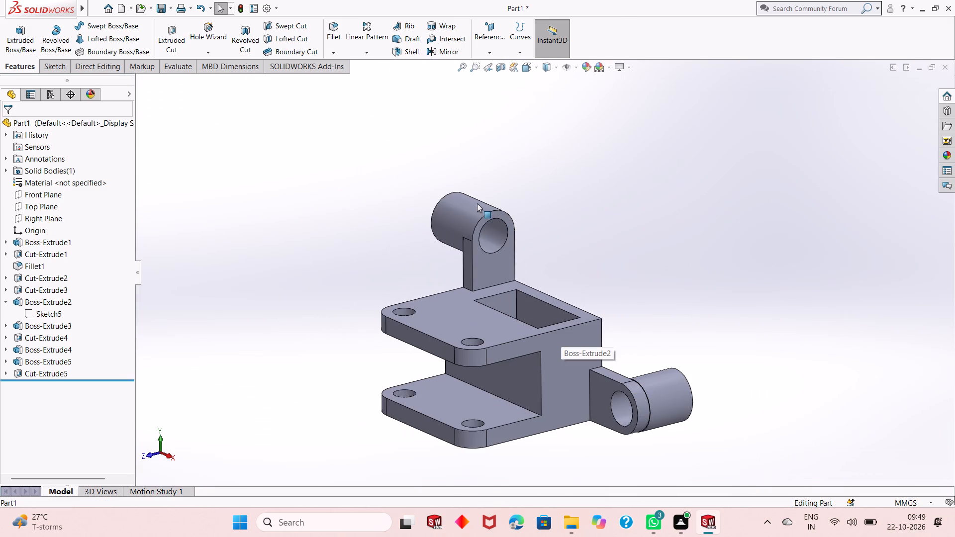
scroll(687, 462, "down", 3)
scroll(577, 303, "down", 7)
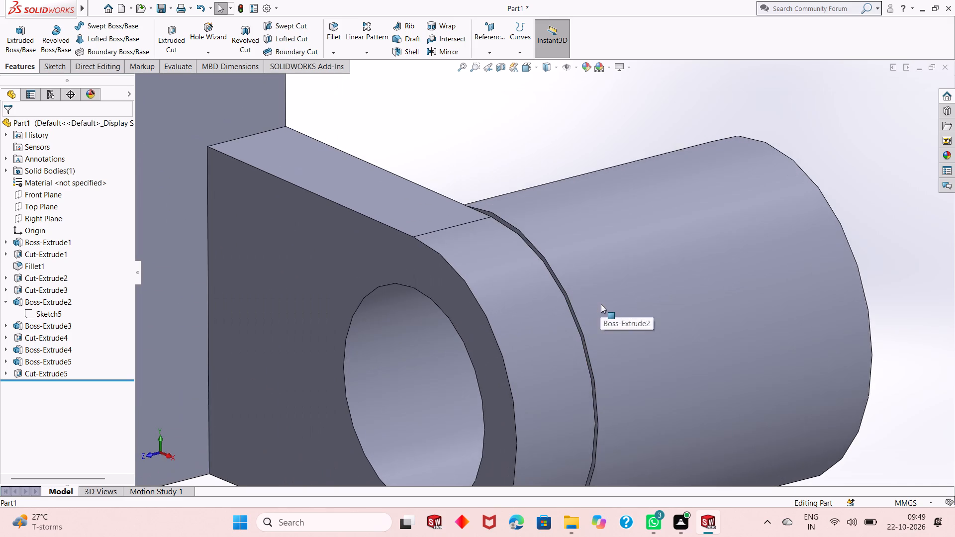
middle_click_drag(601, 304, 614, 282)
scroll(577, 319, "down", 3)
key("Escape")
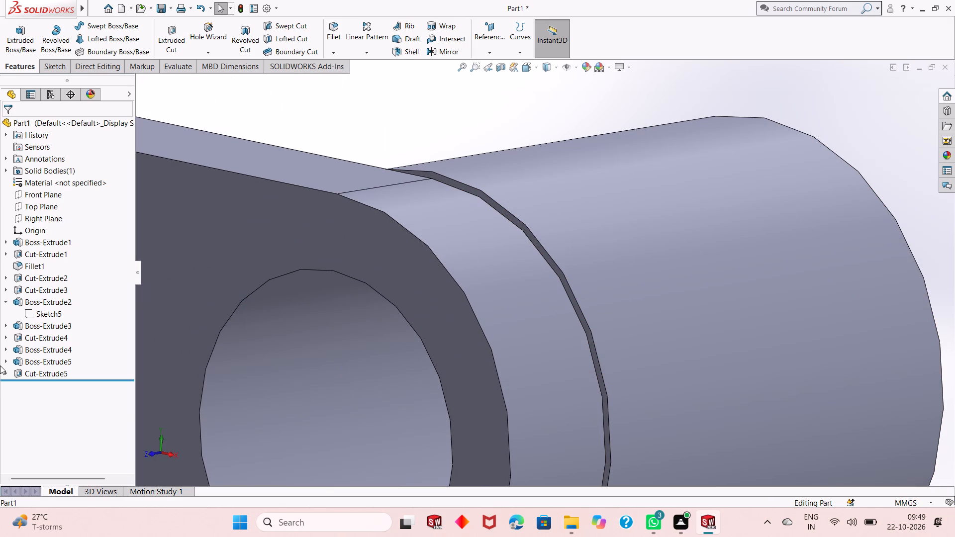
Edit the sketch of the side tab's cylindrical boss, set its circle diameter to 35 mm and rebuild the part.
left_click(10, 302)
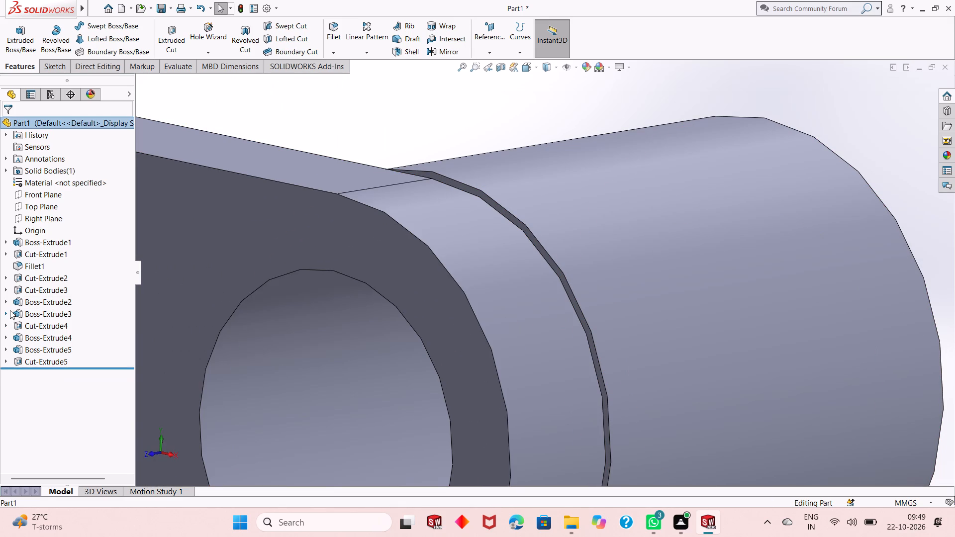
left_click(10, 317)
left_click(37, 323)
left_click(46, 288)
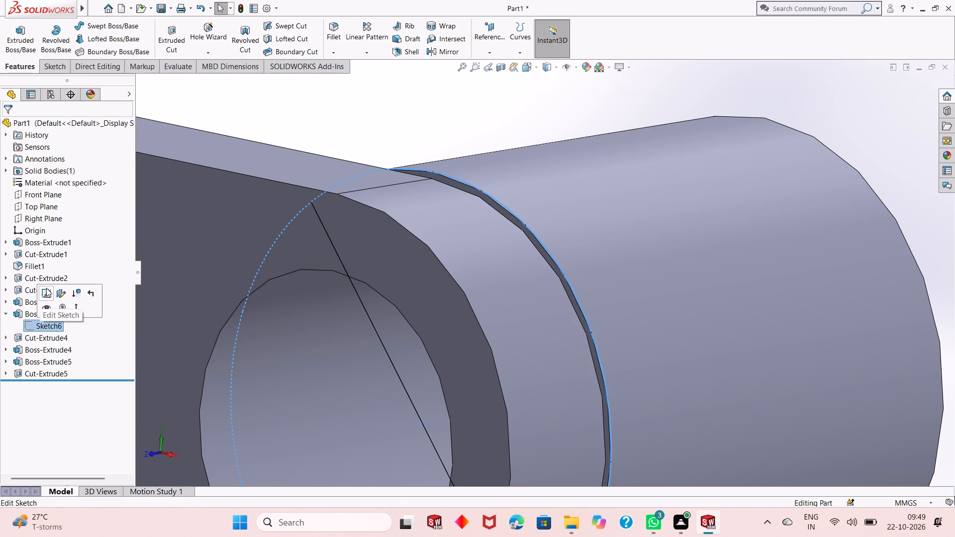
scroll(521, 360, "up", 8)
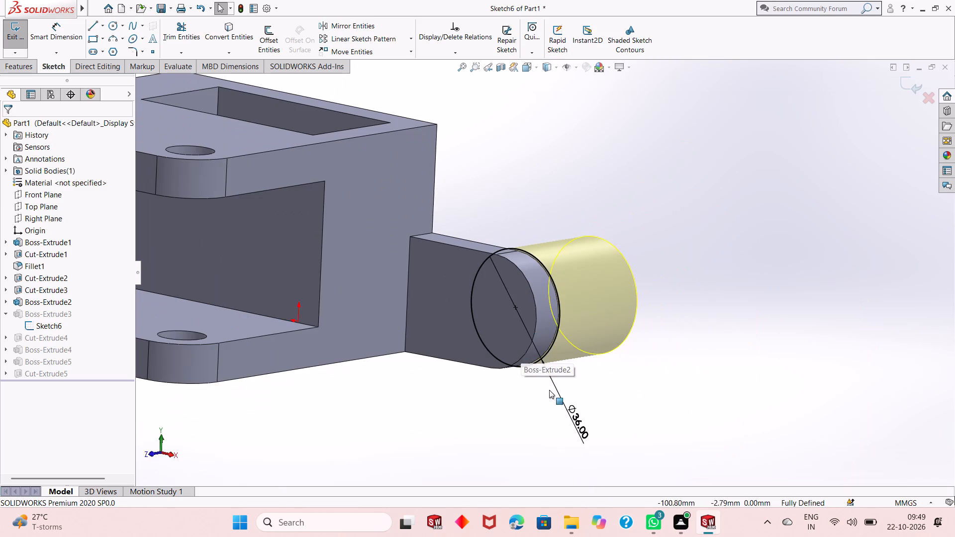
double_click(573, 404)
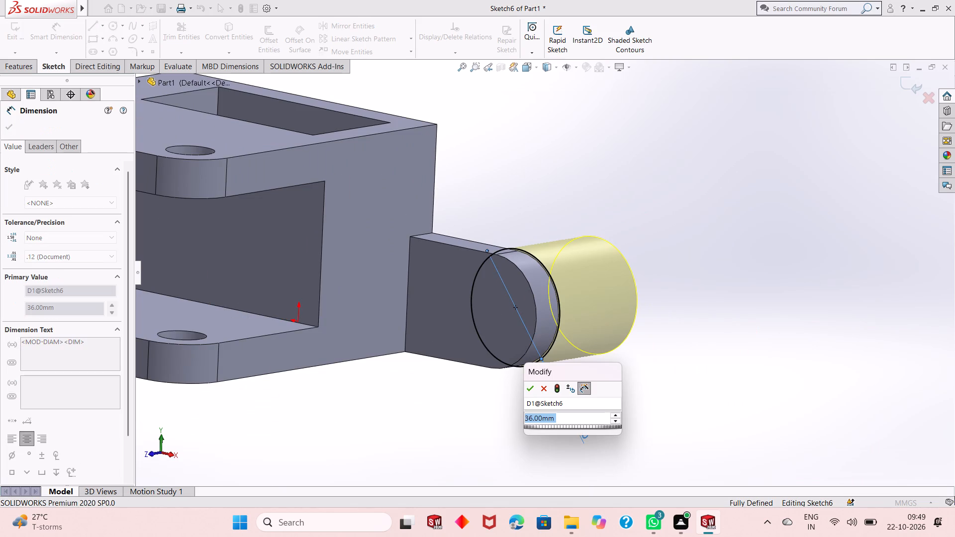
type("35")
key("Return")
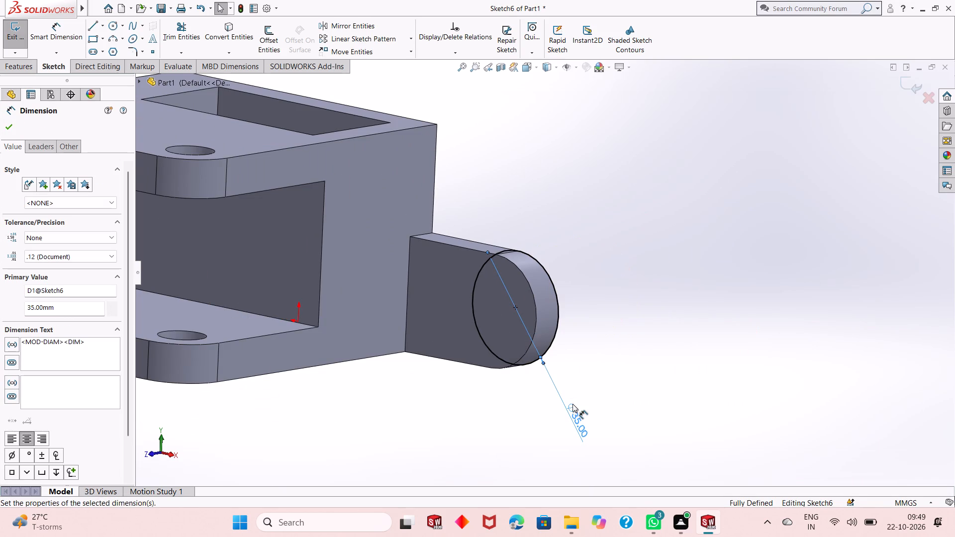
left_click(10, 134)
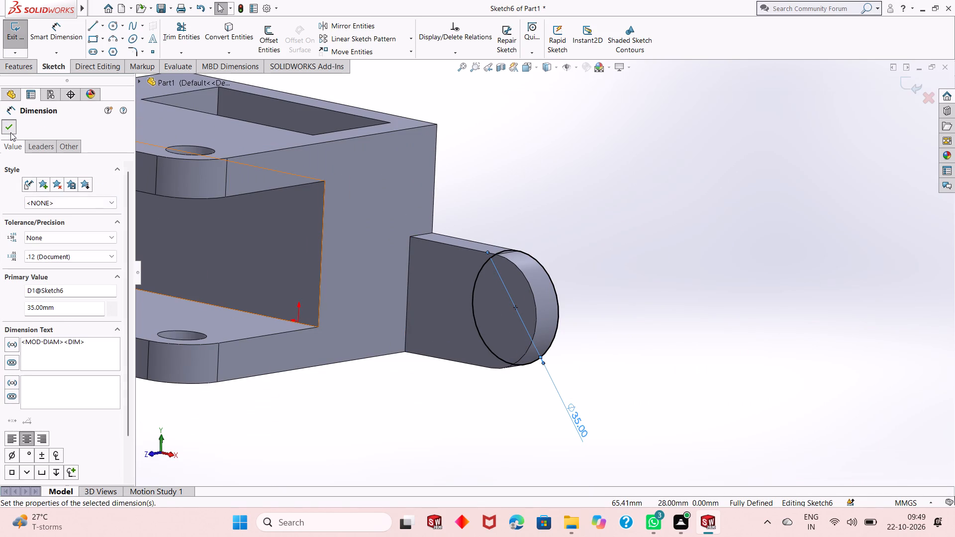
left_click(906, 83)
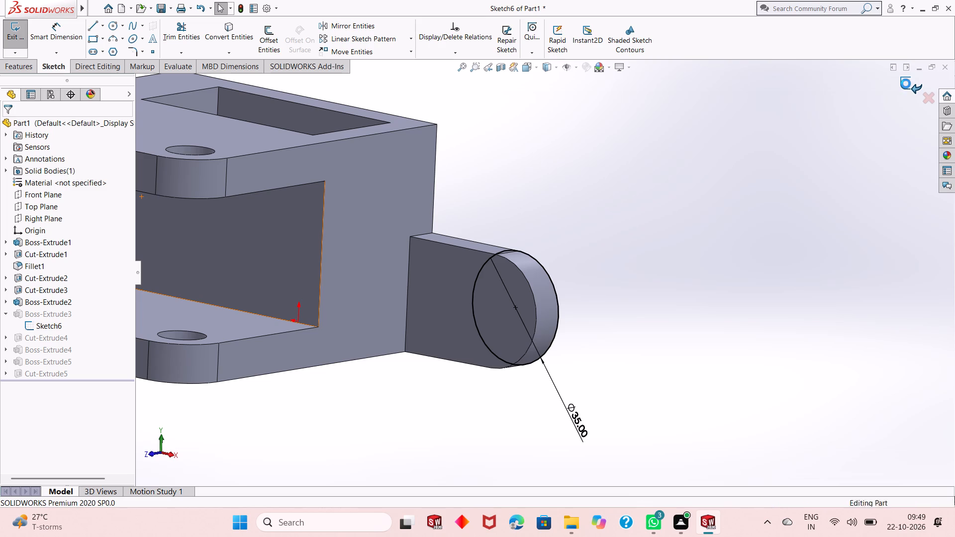
key("Escape")
Examine the resized side-tab boss, its bore and the overall part from the front and back.
scroll(528, 276, "down", 3)
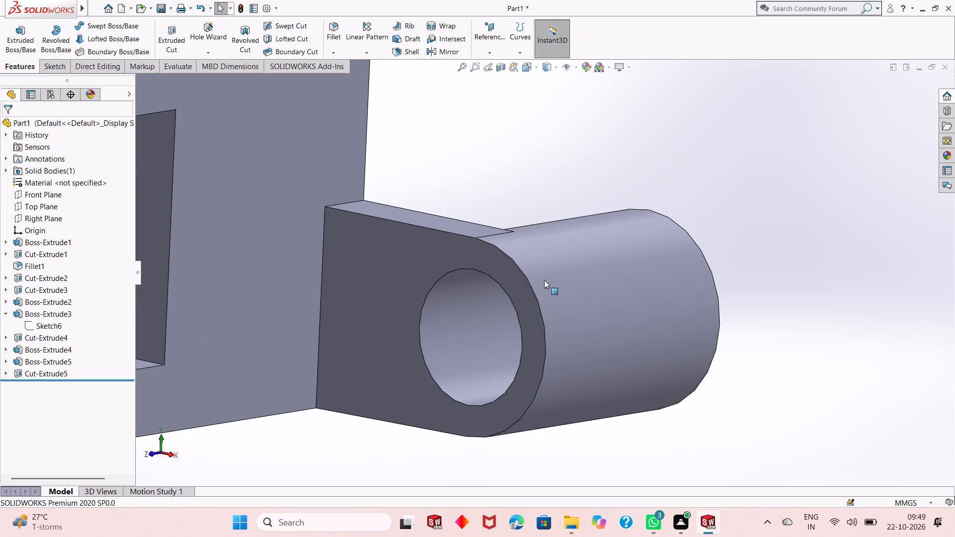
middle_click_drag(545, 281, 351, 309)
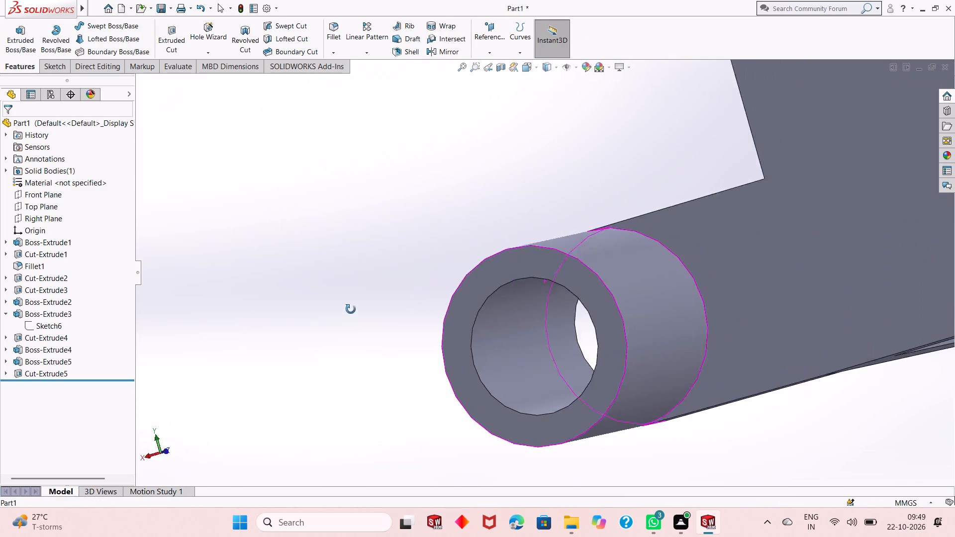
middle_click_drag(351, 309, 329, 334)
scroll(329, 333, "up", 1)
scroll(651, 225, "down", 4)
middle_click_drag(648, 269, 683, 347)
scroll(378, 303, "up", 2)
scroll(590, 335, "up", 8)
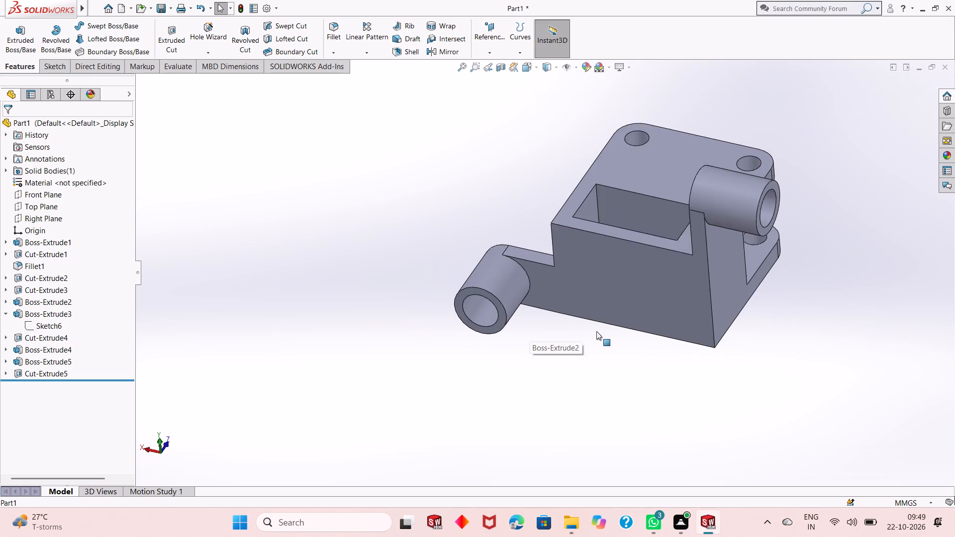
scroll(596, 331, "up", 1)
middle_click_drag(687, 286, 522, 196)
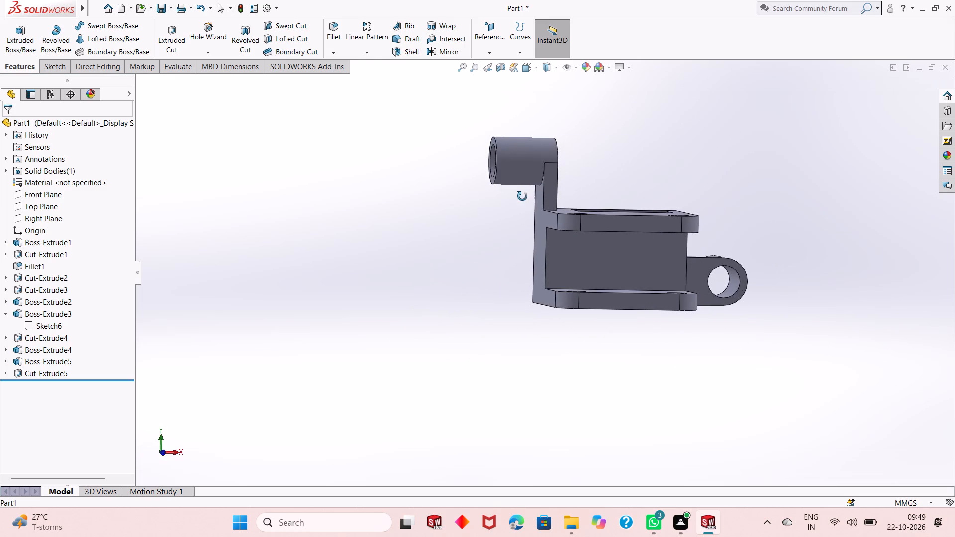
middle_click_drag(522, 196, 482, 251)
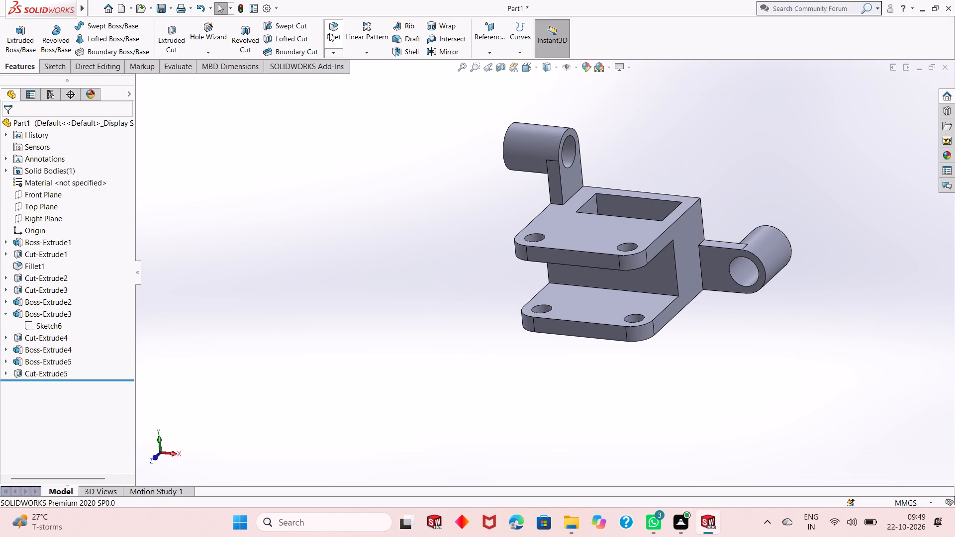
Fillet the inner edge where the upright tab meets the top plate and the side tab's front edge at the block with 5 mm radius.
left_click(331, 29)
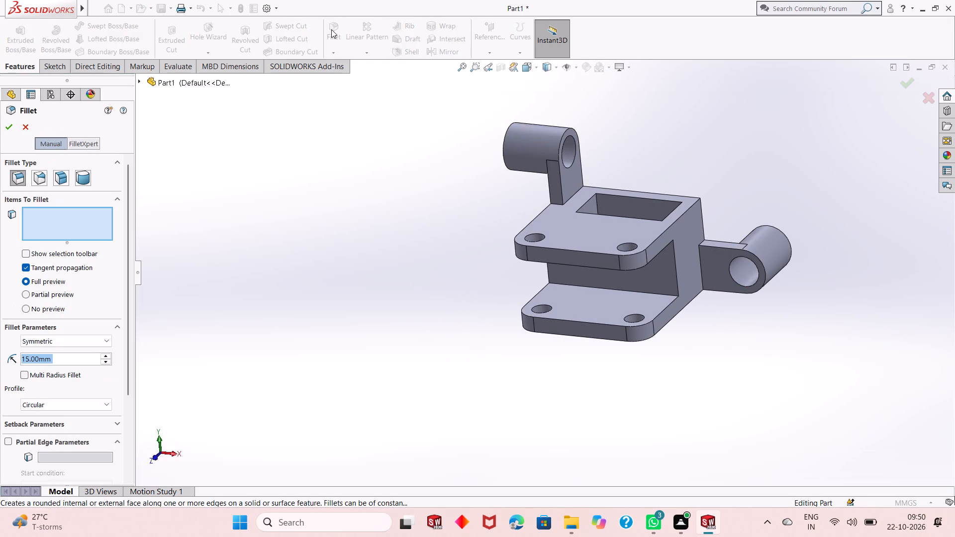
key("5")
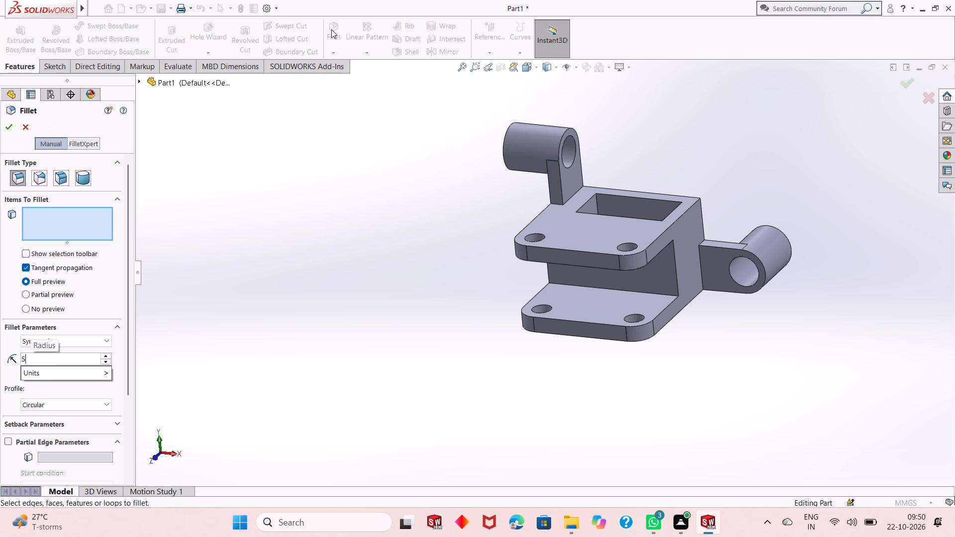
key("Return")
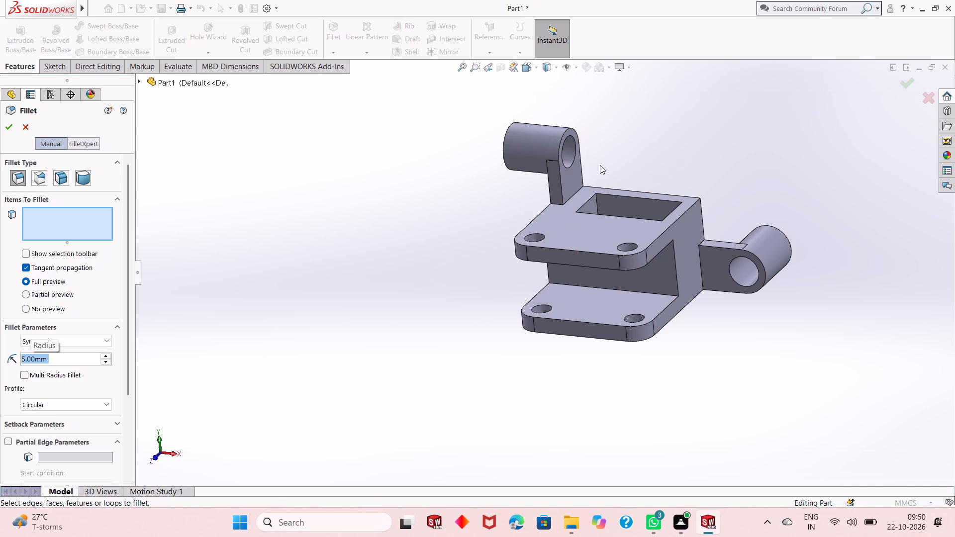
scroll(601, 154, "down", 4)
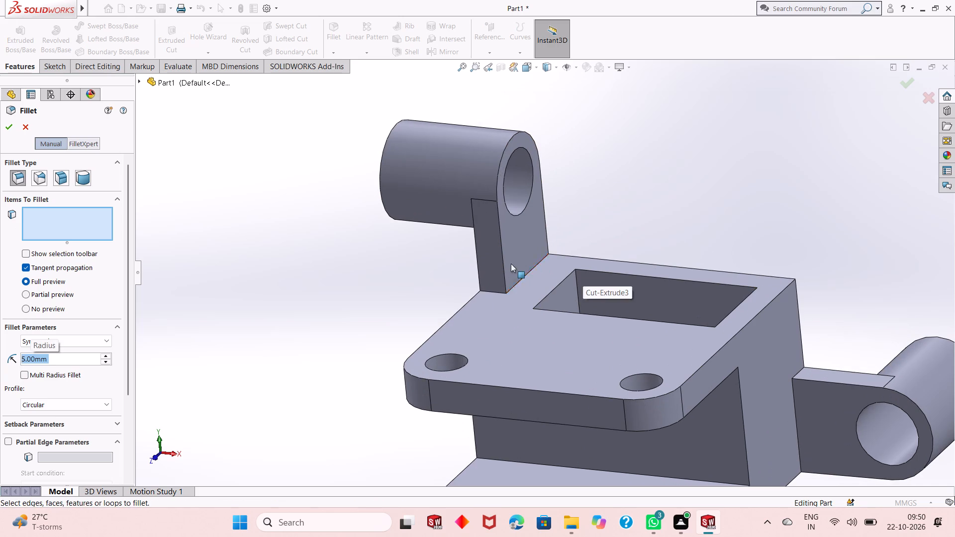
left_click(515, 283)
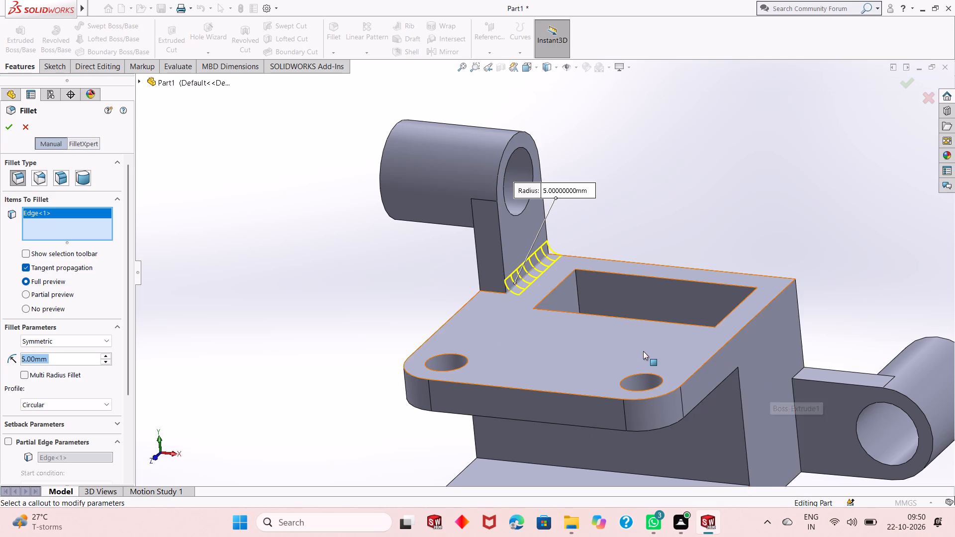
middle_click_drag(643, 351, 659, 372)
double_click(63, 358)
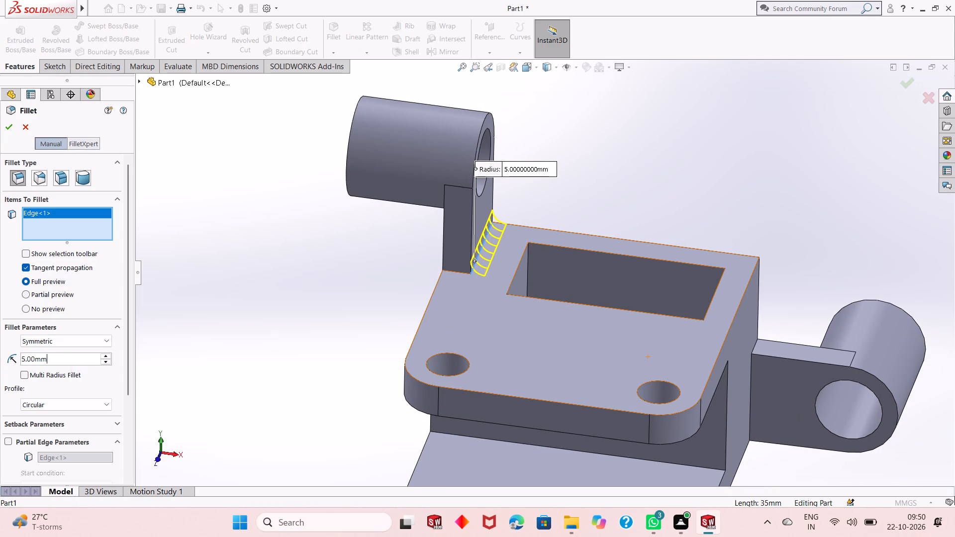
type("10")
key("Return")
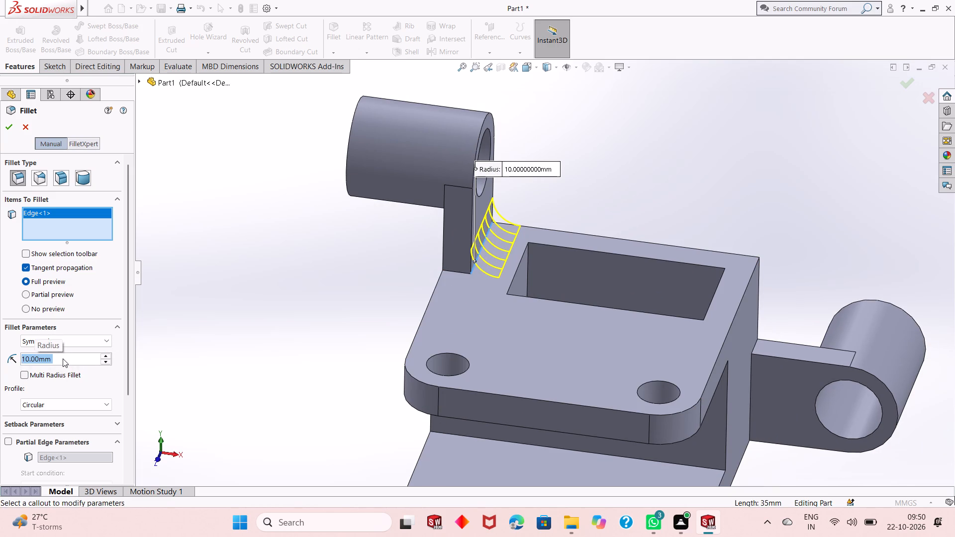
type("5.")
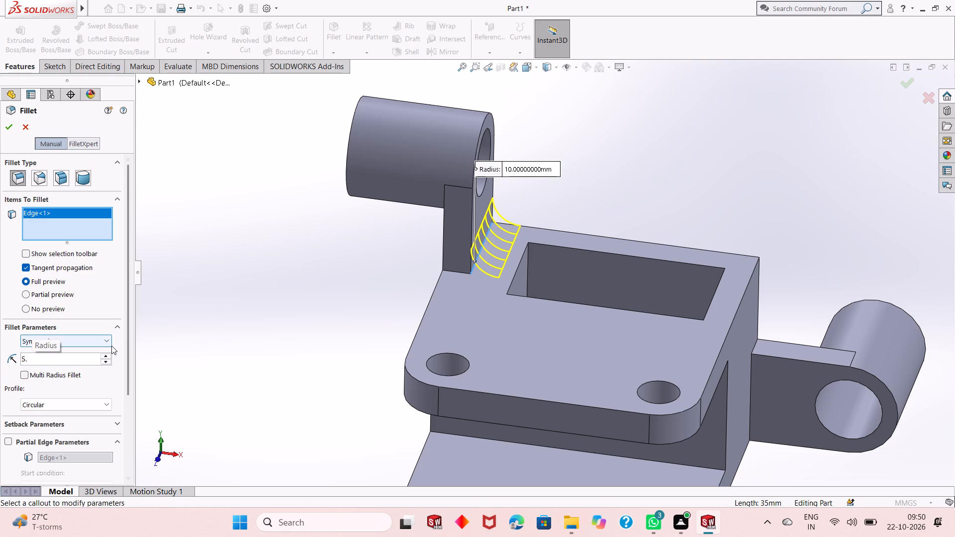
key("BackSpace")
key("Return")
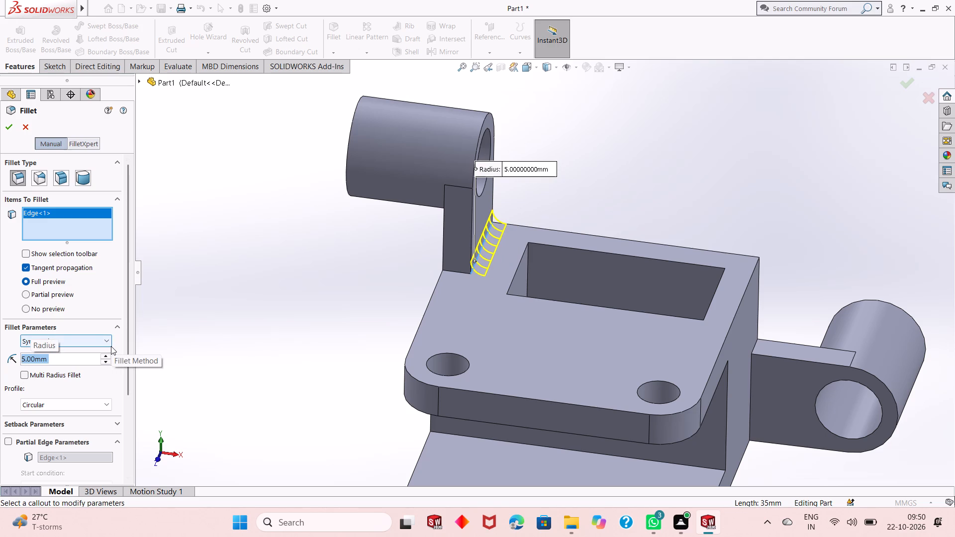
left_click(751, 405)
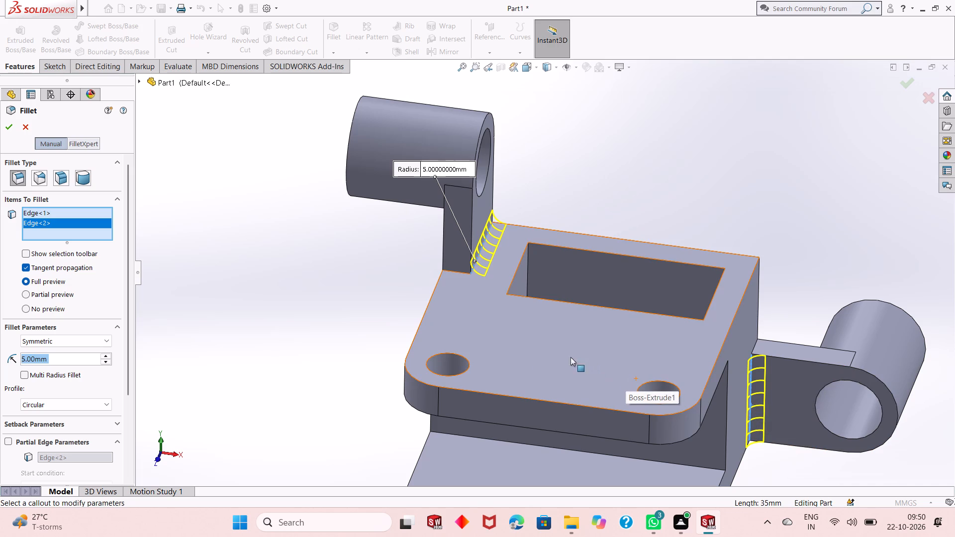
left_click(7, 132)
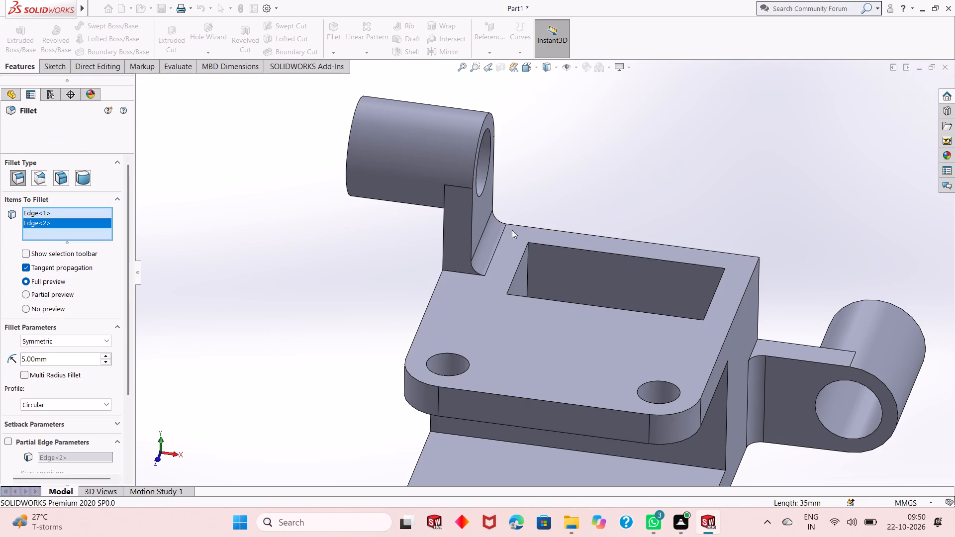
left_click(753, 185)
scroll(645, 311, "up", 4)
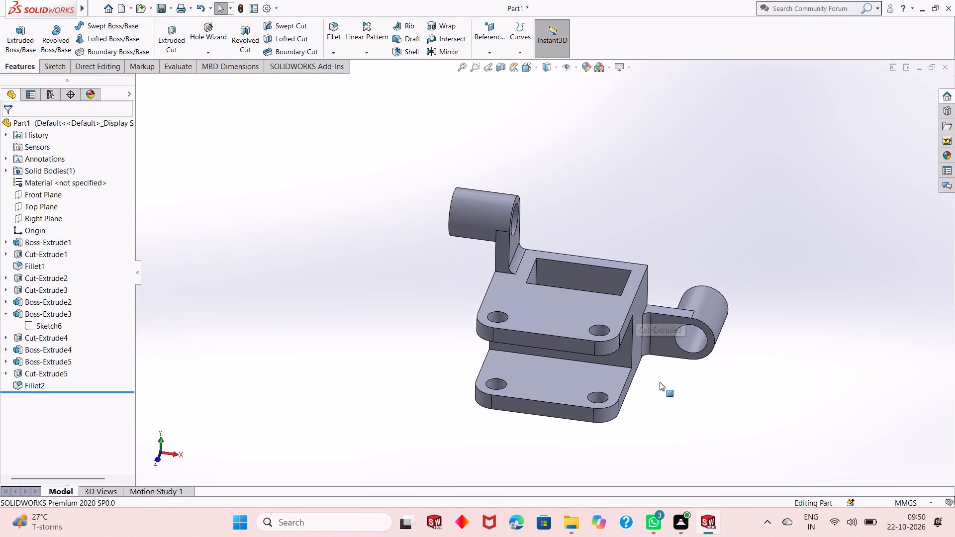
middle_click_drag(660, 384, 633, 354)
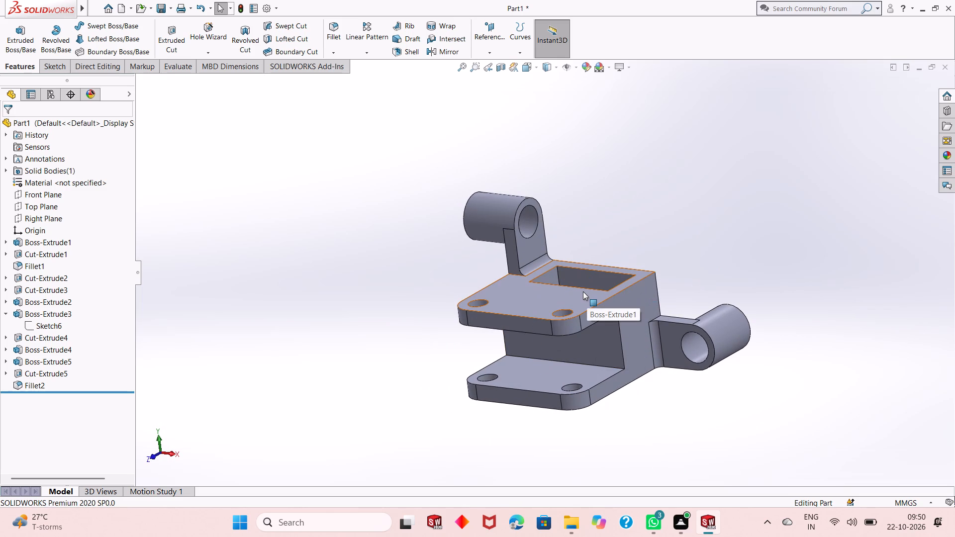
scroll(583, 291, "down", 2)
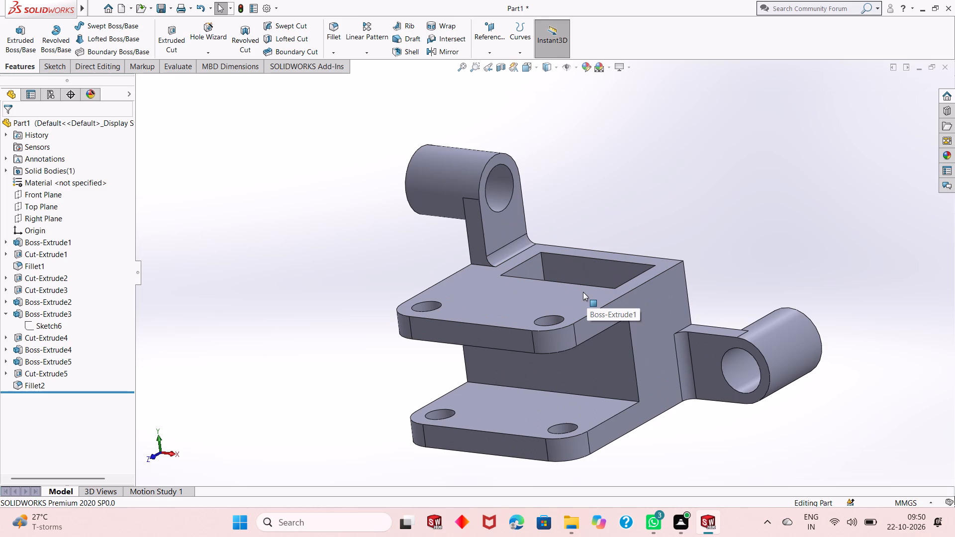
Examine the filleted part from the top, front, back and underside, including both tabs and the recess.
middle_click_drag(583, 293, 591, 320)
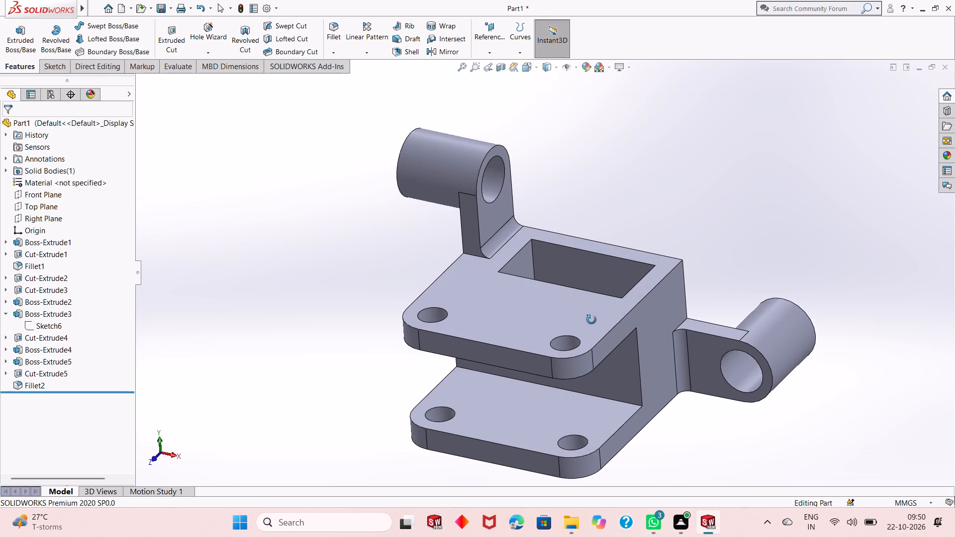
middle_click_drag(591, 320, 585, 373)
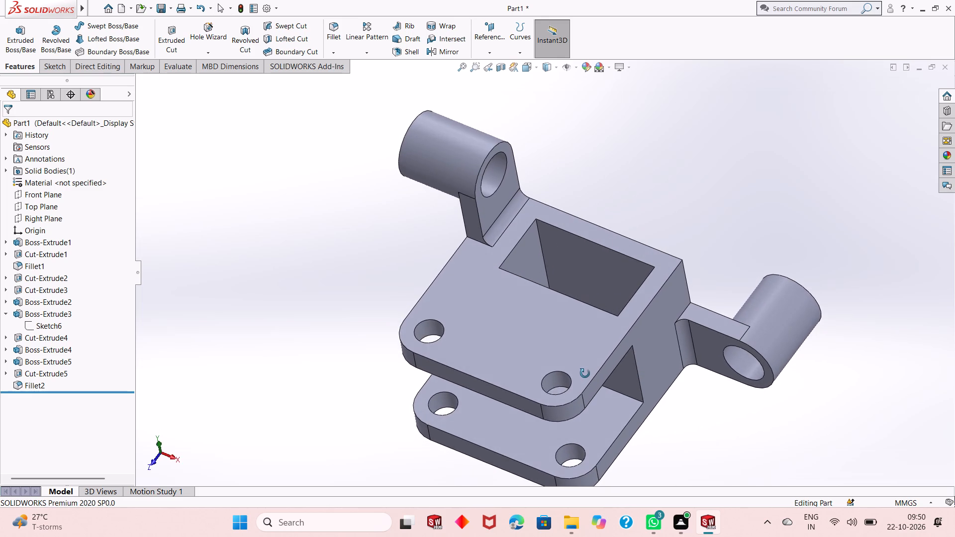
middle_click_drag(585, 373, 583, 398)
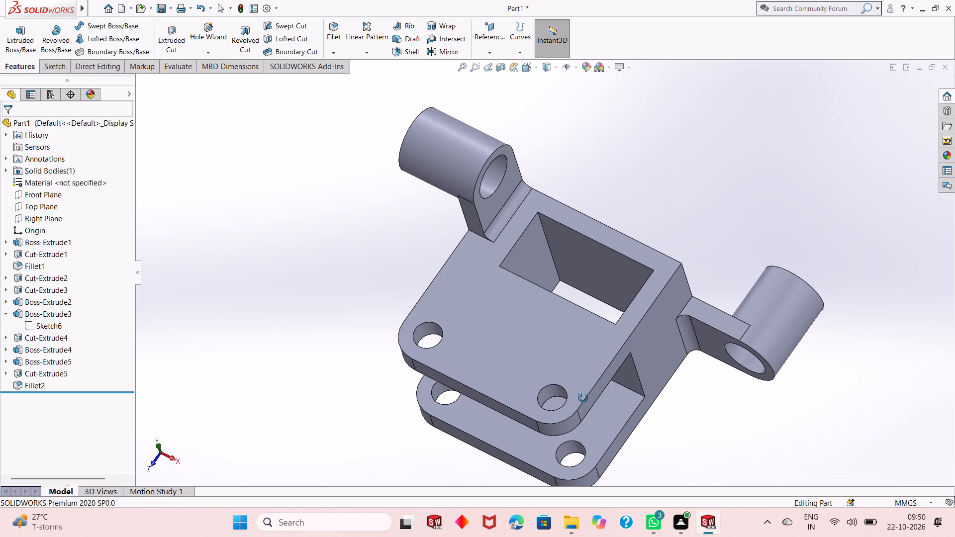
middle_click_drag(583, 398, 578, 370)
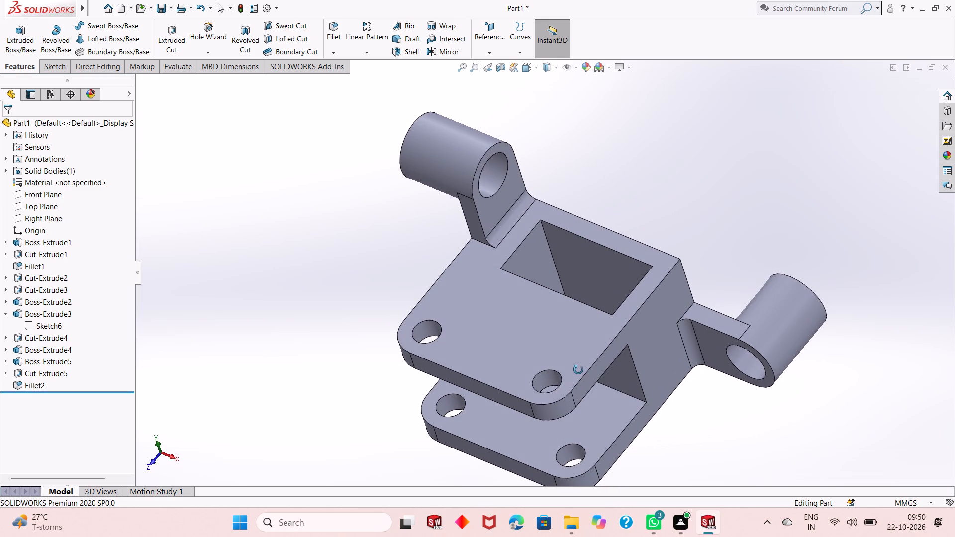
middle_click_drag(578, 370, 604, 327)
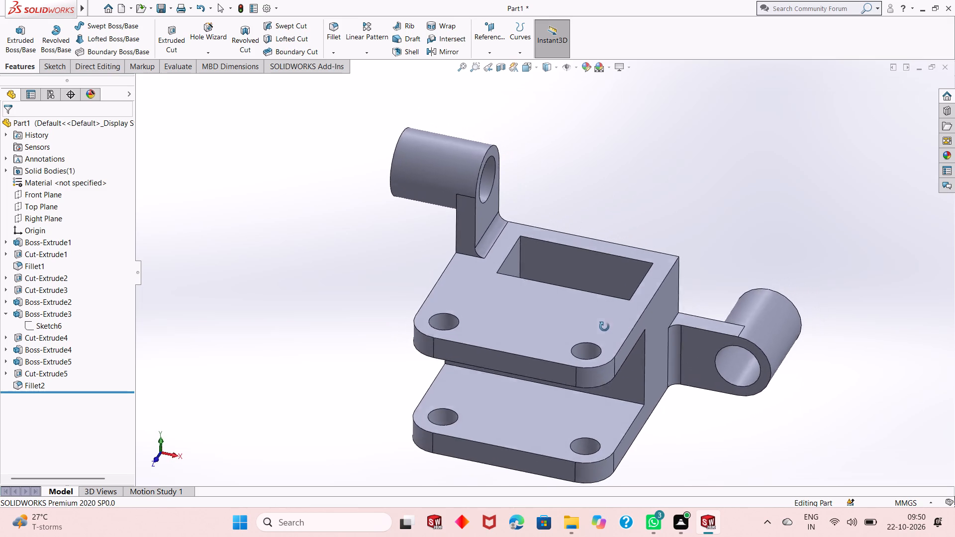
middle_click_drag(604, 327, 756, 380)
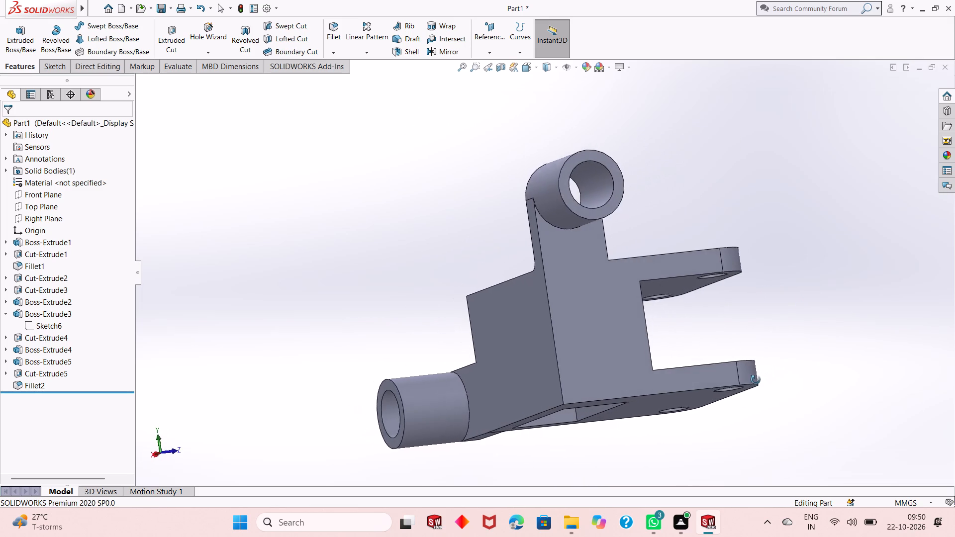
middle_click_drag(756, 380, 656, 391)
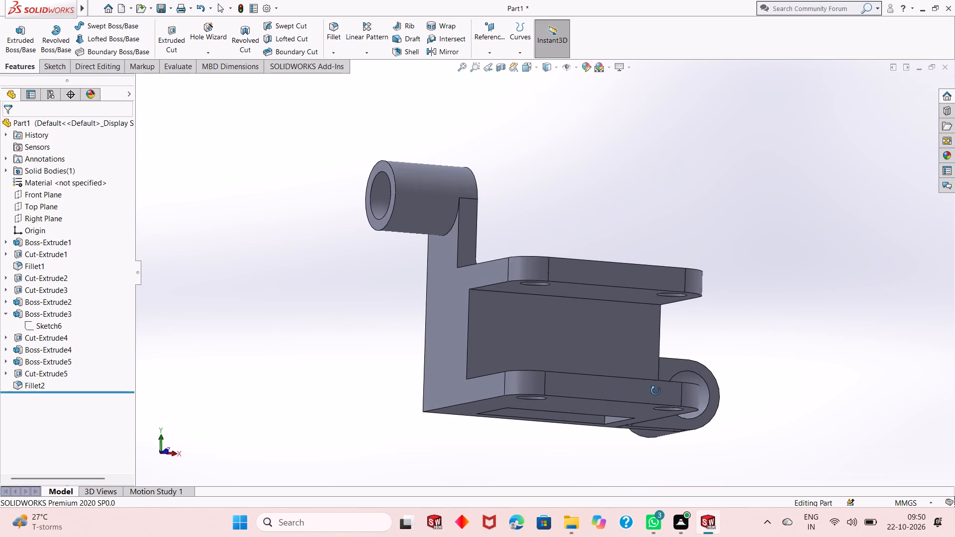
middle_click_drag(656, 391, 413, 390)
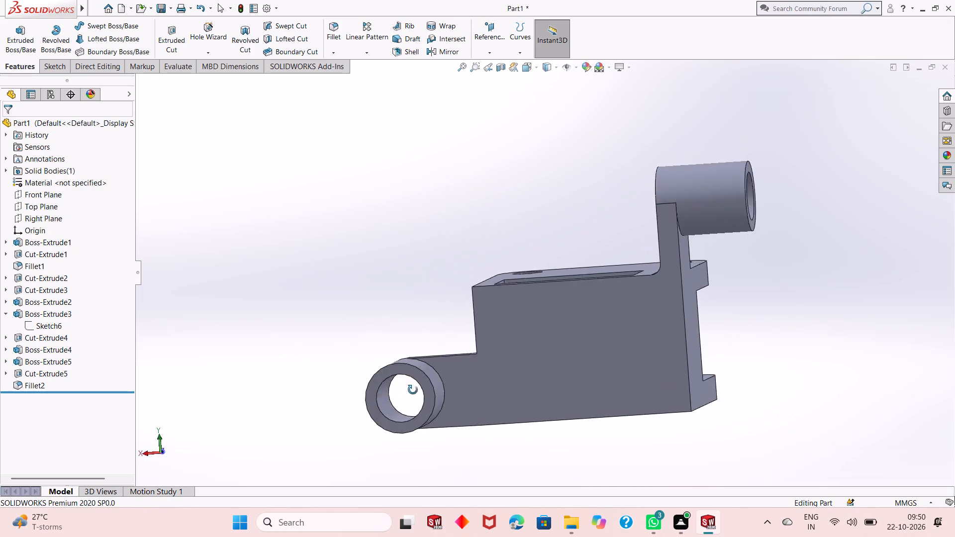
middle_click_drag(413, 390, 578, 420)
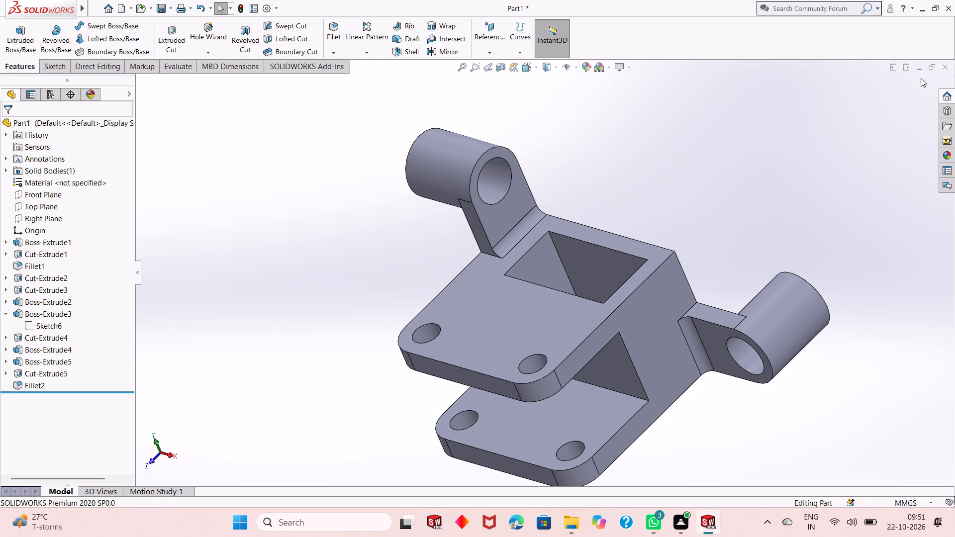
Apply the polished steel metal appearance to the cut feature that forms the mounting holes in the two plates.
left_click(948, 158)
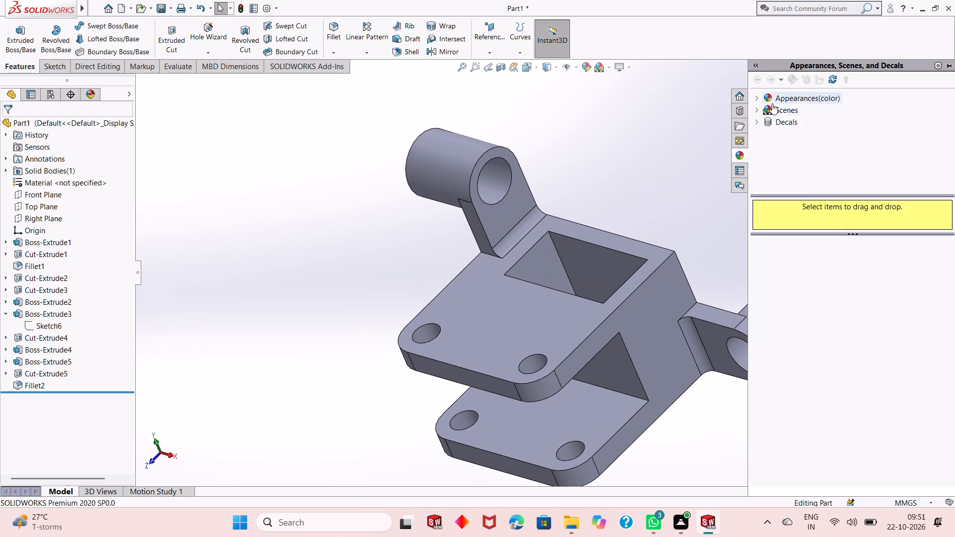
left_click(753, 96)
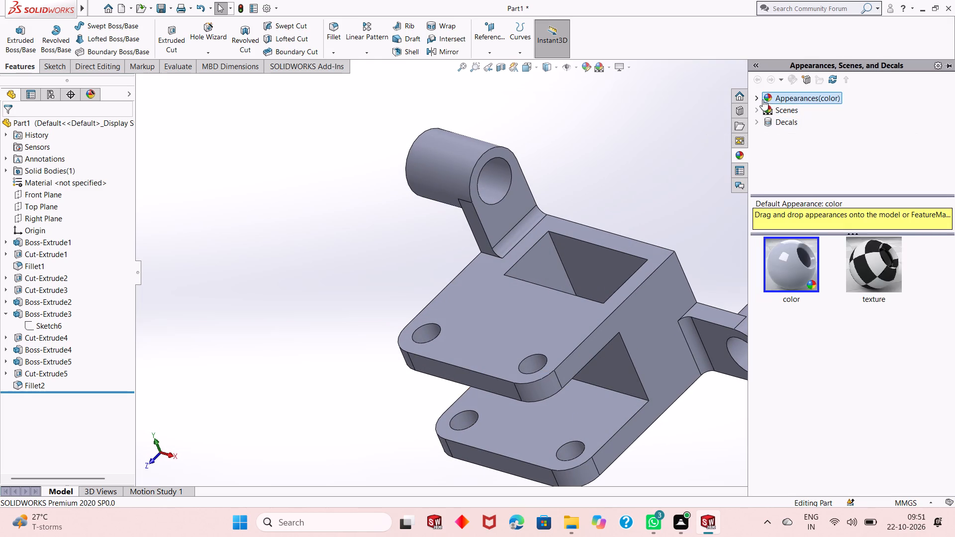
left_click(758, 96)
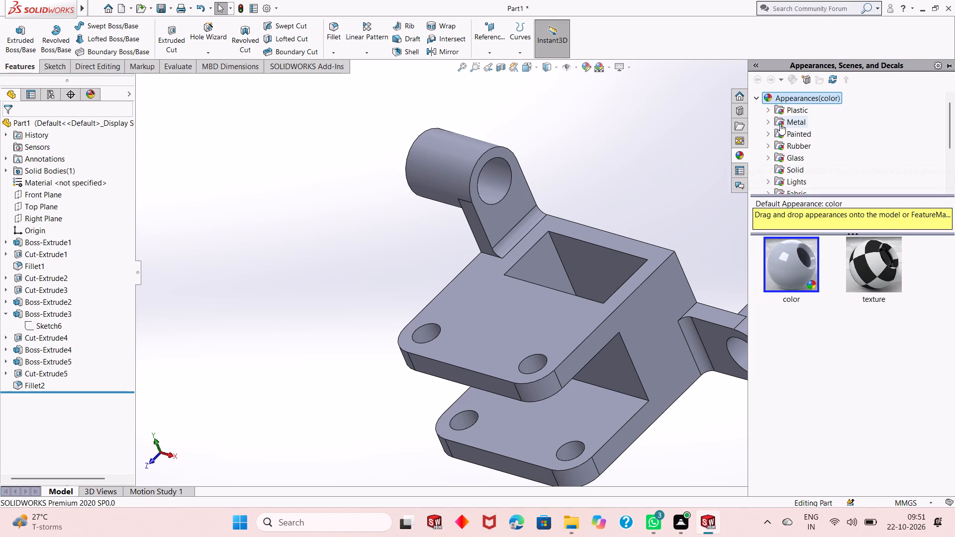
left_click(780, 124)
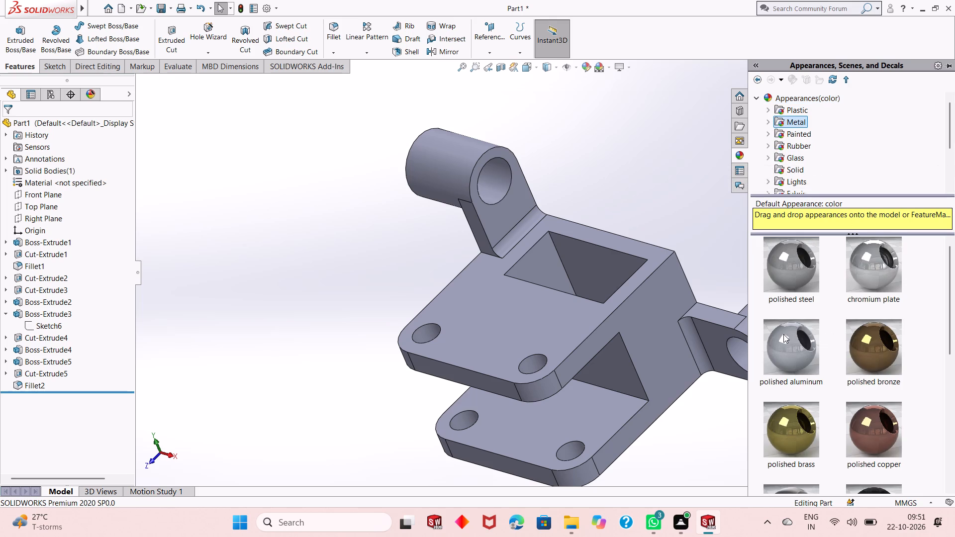
left_click_drag(795, 270, 549, 349)
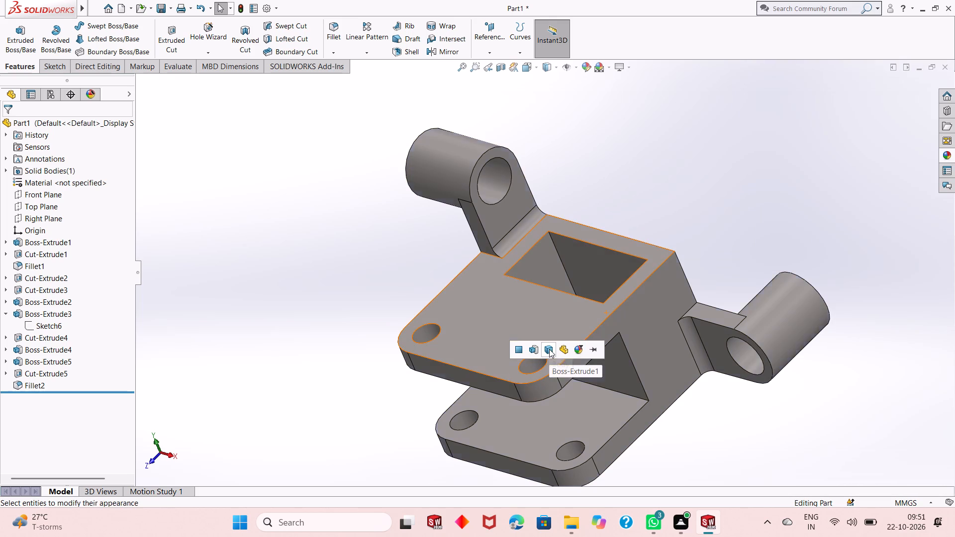
left_click(954, 162)
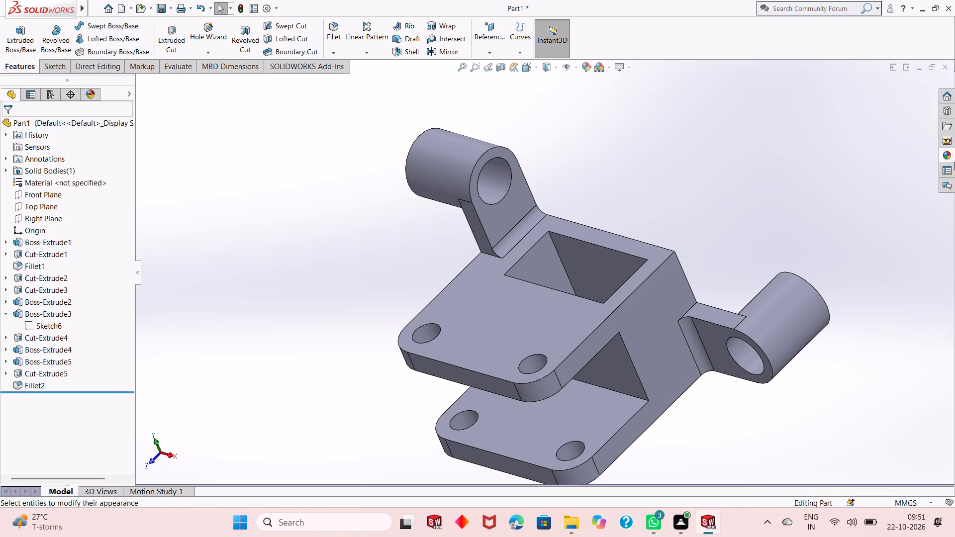
left_click_drag(800, 269, 538, 365)
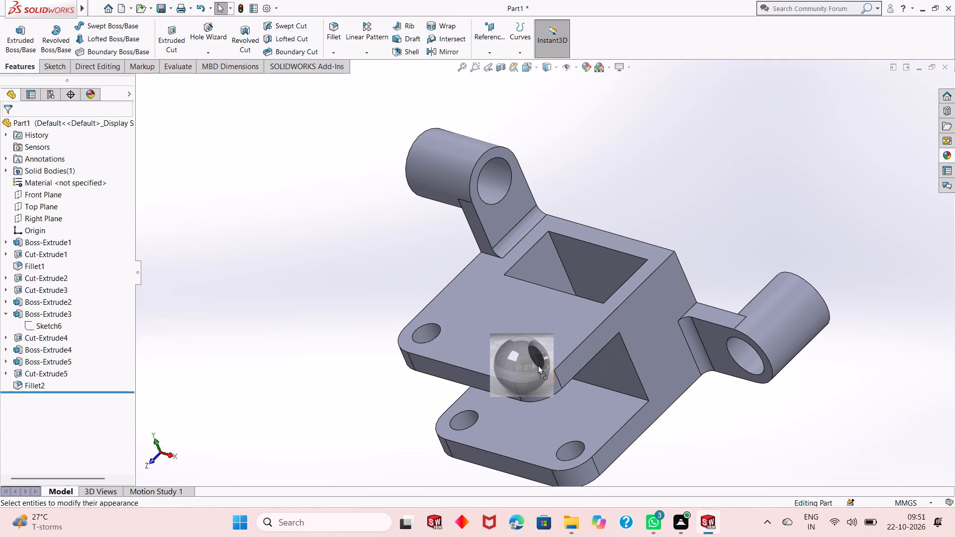
left_click_drag(538, 365, 532, 365)
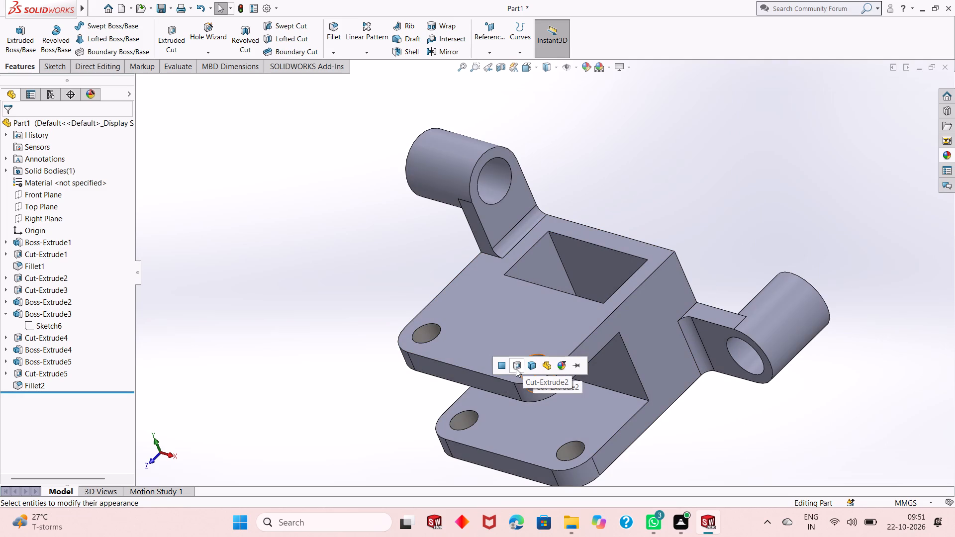
left_click(516, 368)
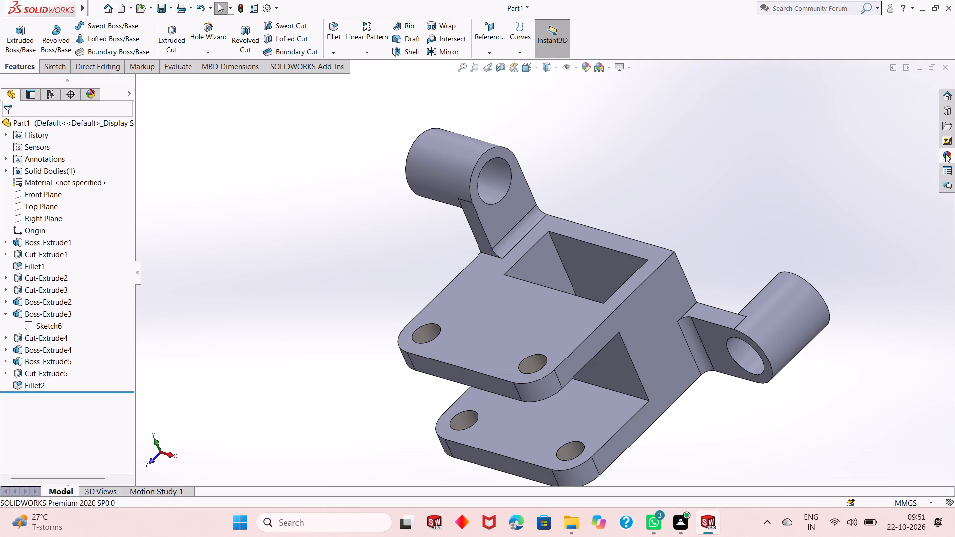
Apply the polished steel appearance to the cut feature of the rectangular recess in the block.
left_click(948, 153)
left_click_drag(808, 265, 553, 264)
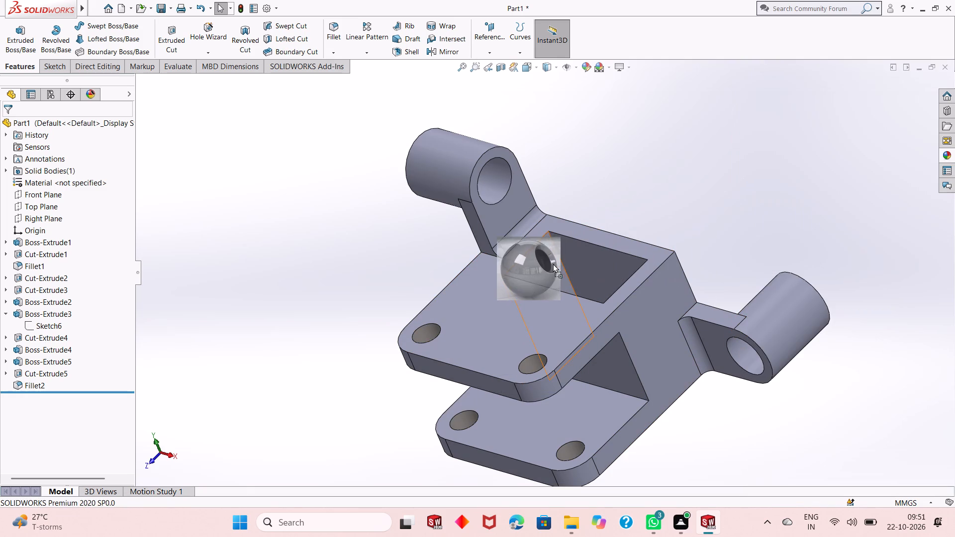
left_click_drag(553, 264, 595, 262)
left_click(596, 262)
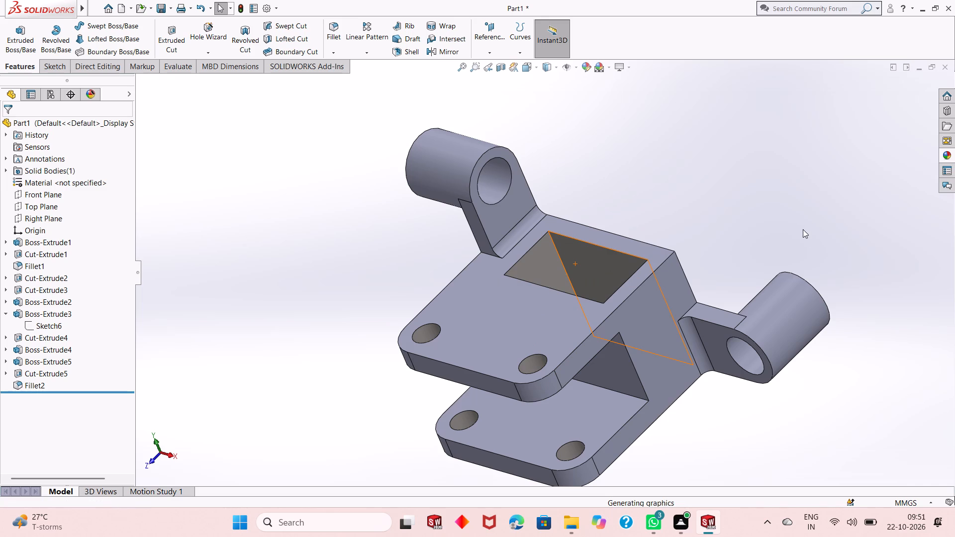
Apply the polished steel appearance to the bores of the upright tab's boss and the side tab's boss.
left_click(950, 160)
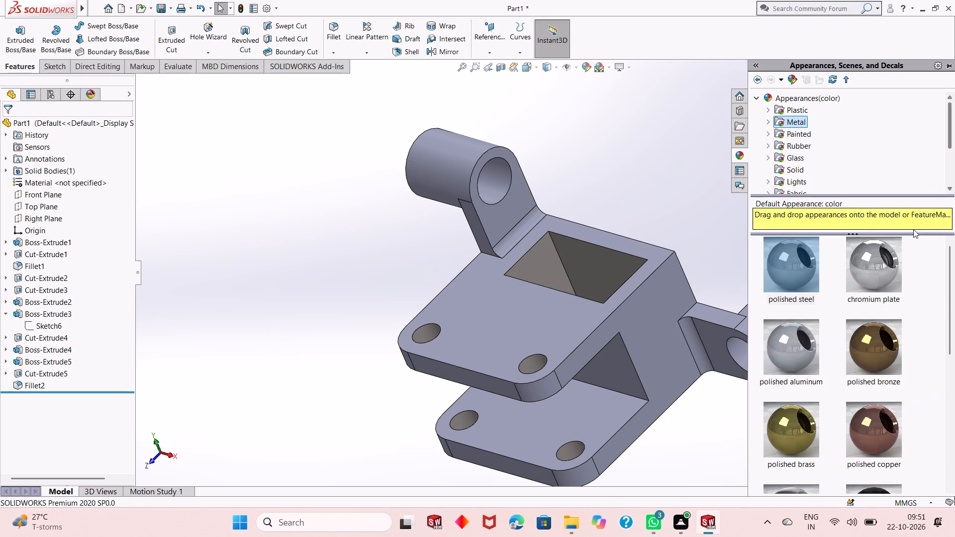
left_click_drag(793, 280, 503, 192)
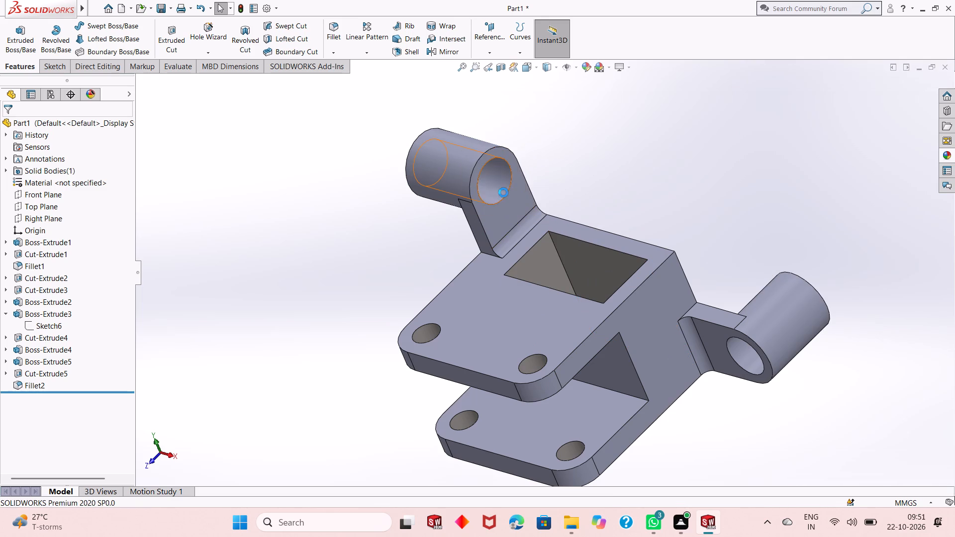
left_click(503, 192)
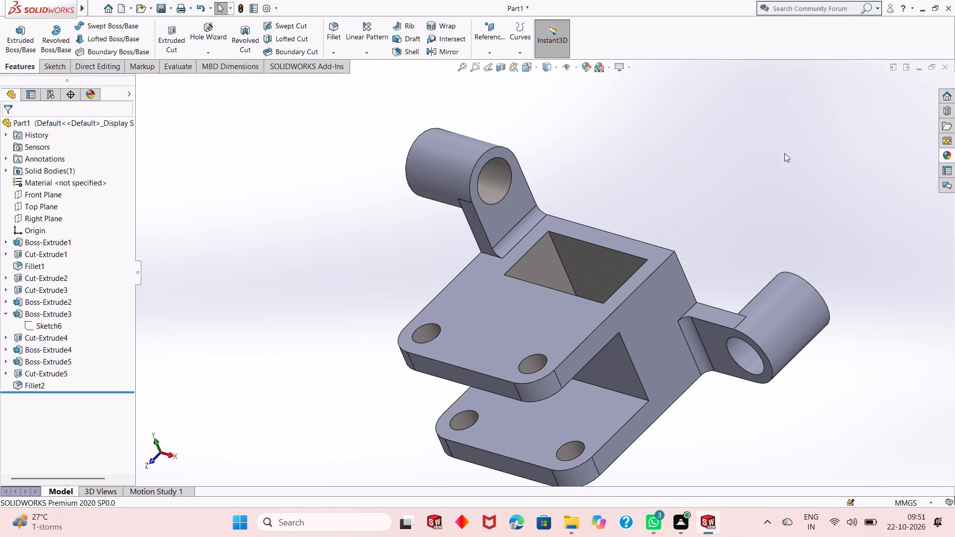
left_click(950, 157)
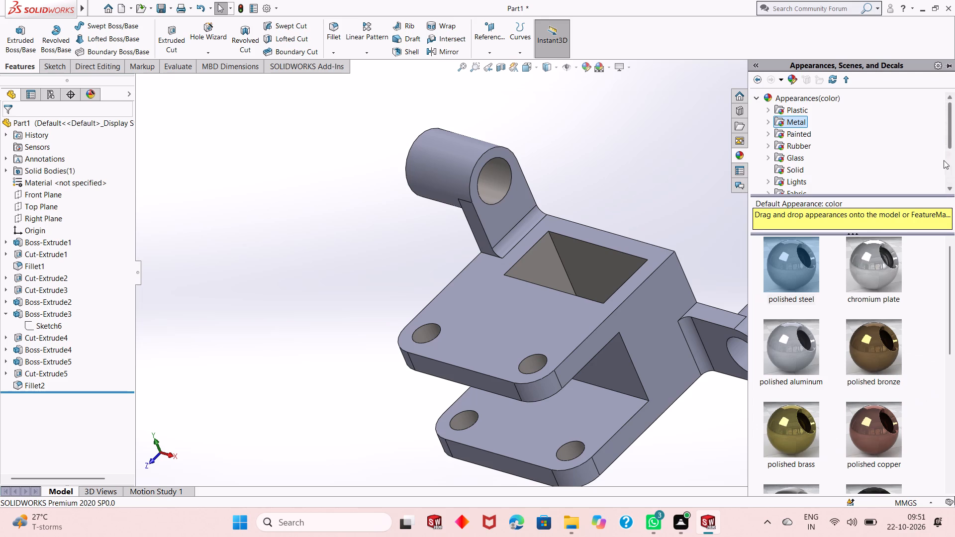
left_click_drag(792, 242, 739, 348)
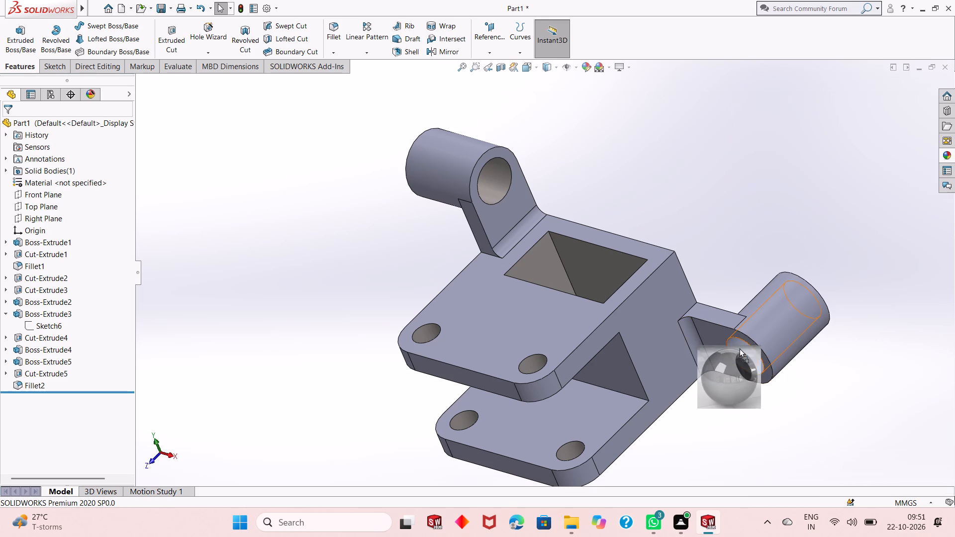
left_click_drag(739, 348, 741, 347)
left_click(741, 347)
Examine the part from the back, underside and front, checking the appearance on the holes, recess and bores.
scroll(767, 380, "up", 2)
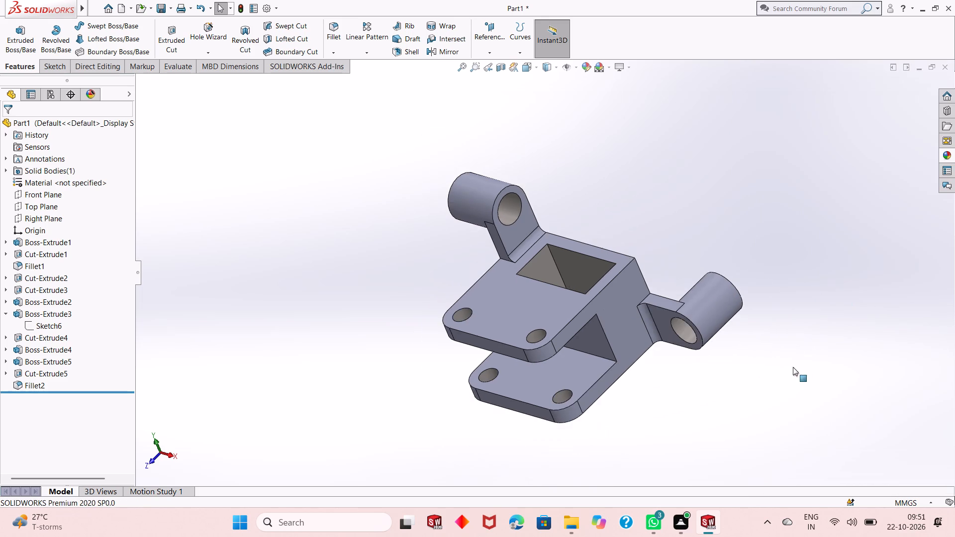
middle_click_drag(804, 366, 692, 351)
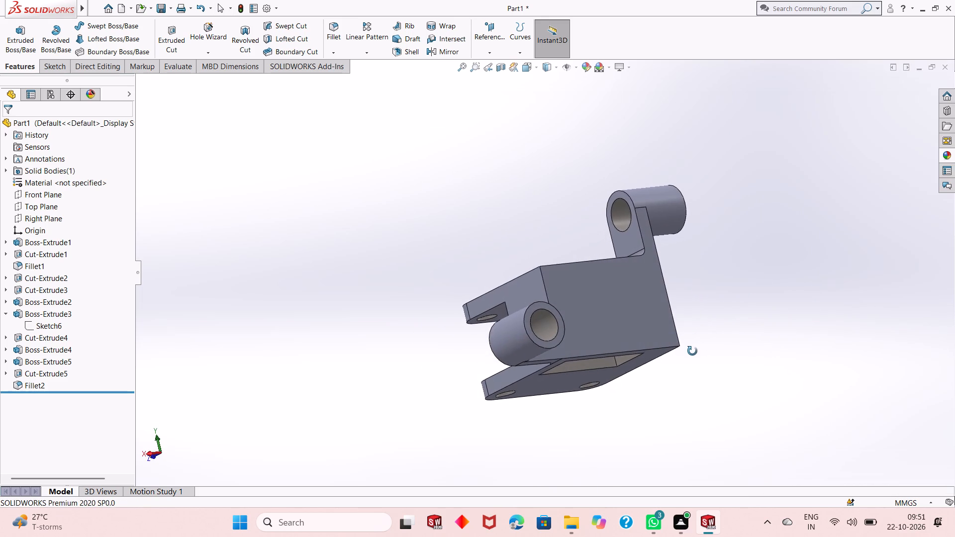
middle_click_drag(692, 351, 793, 162)
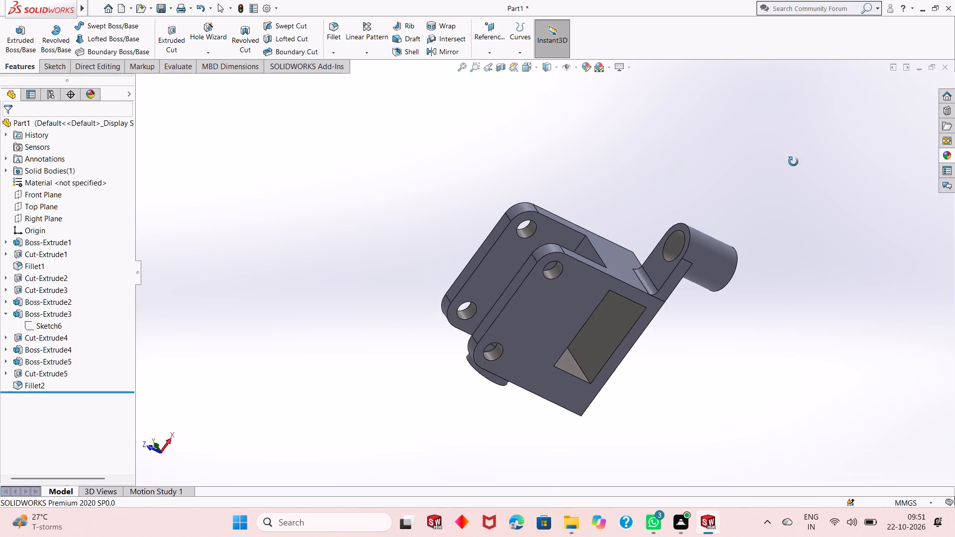
middle_click_drag(793, 162, 798, 324)
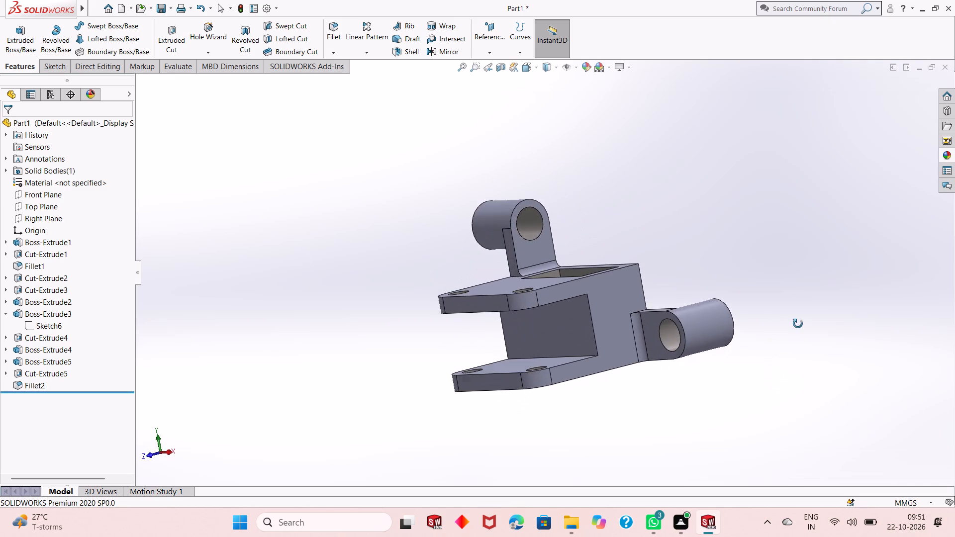
middle_click_drag(798, 324, 806, 370)
scroll(505, 246, "down", 2)
middle_click_drag(620, 330, 621, 369)
scroll(621, 369, "up", 2)
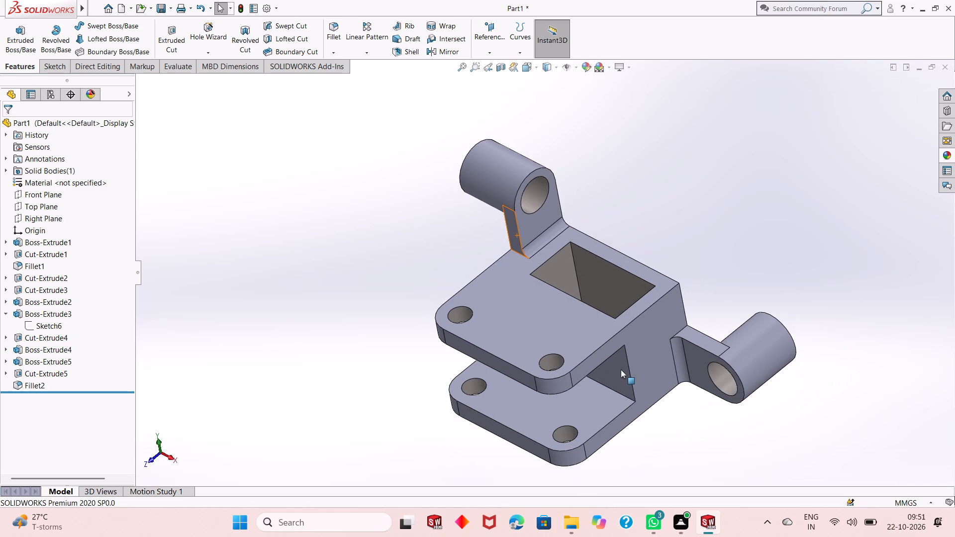
scroll(567, 338, "down", 2)
scroll(580, 305, "up", 2)
scroll(574, 189, "down", 1)
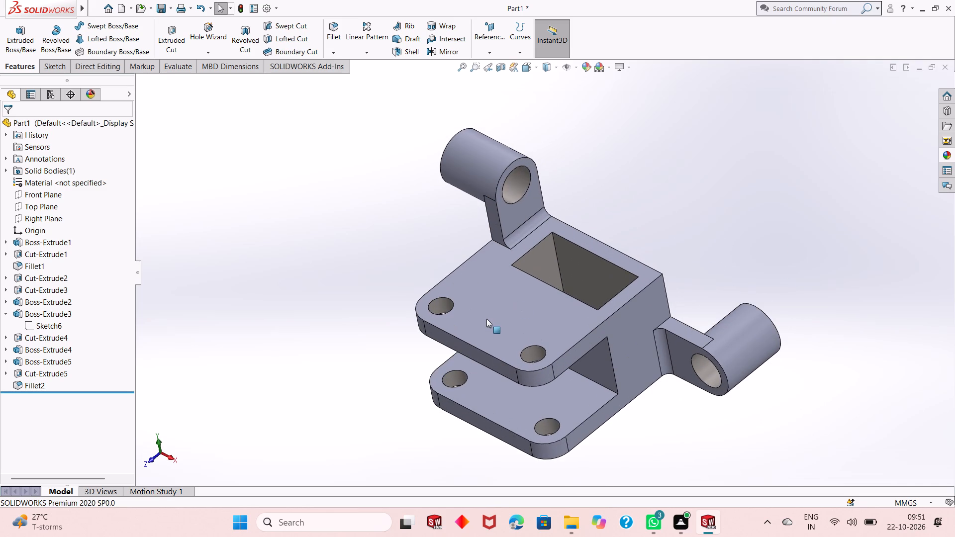
scroll(486, 319, "down", 1)
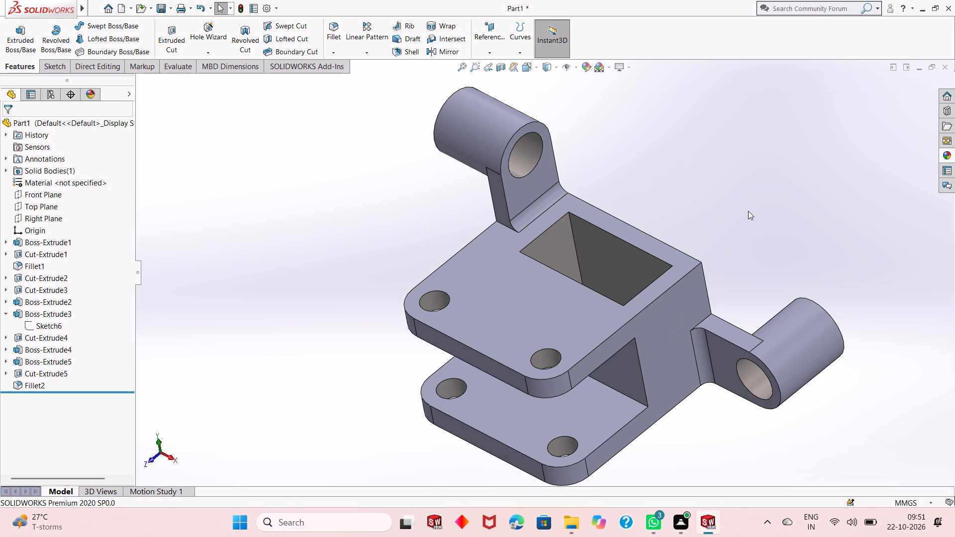
scroll(636, 244, "up", 1)
Save the part as "Forked box bracket" in SOLIDWORKS Part format in the Dp SolidWorks folder.
key("ctrl+s")
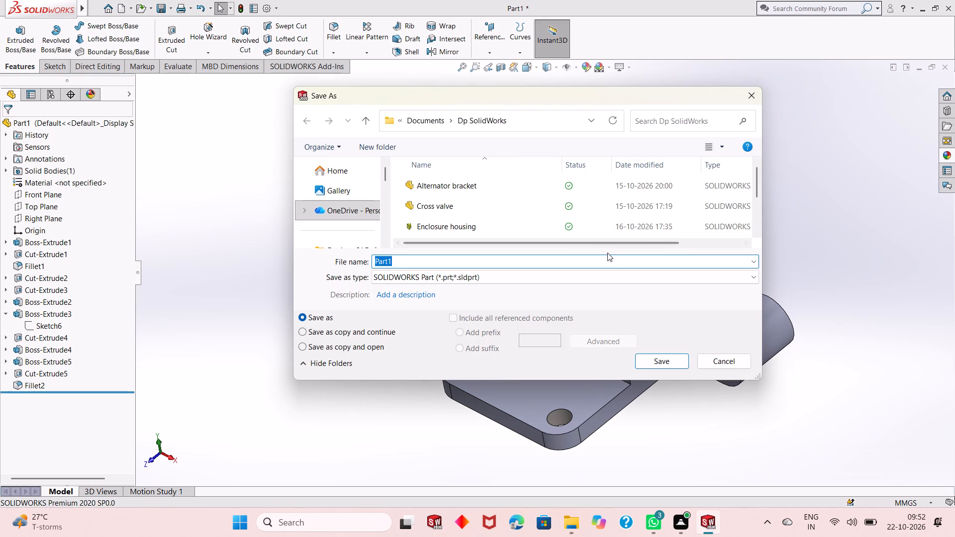
type("Forked")
key("space")
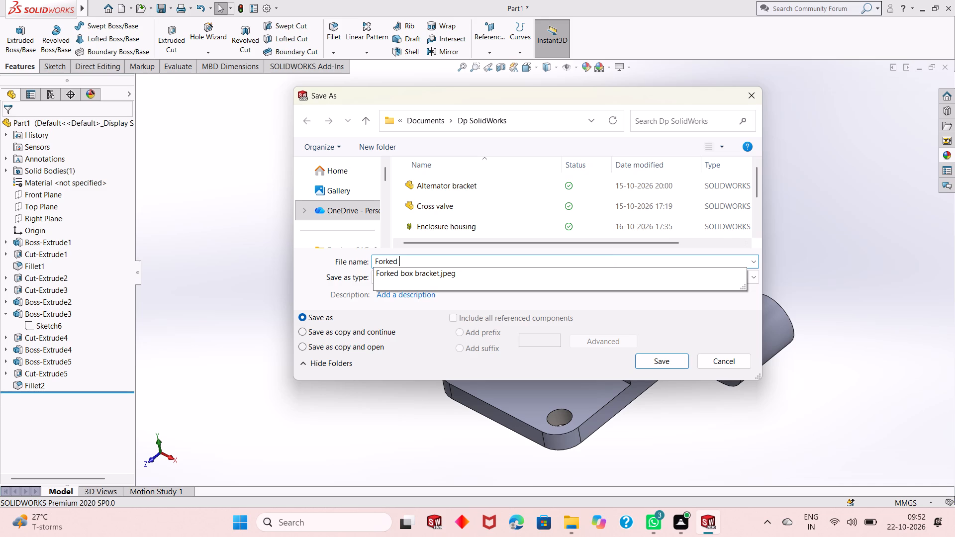
type("bp")
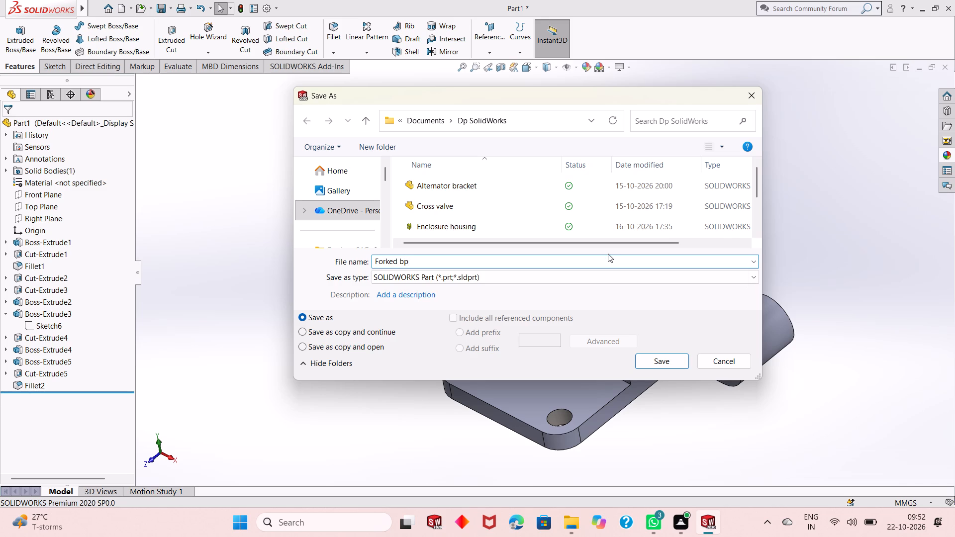
key("BackSpace")
type("ox")
key("space")
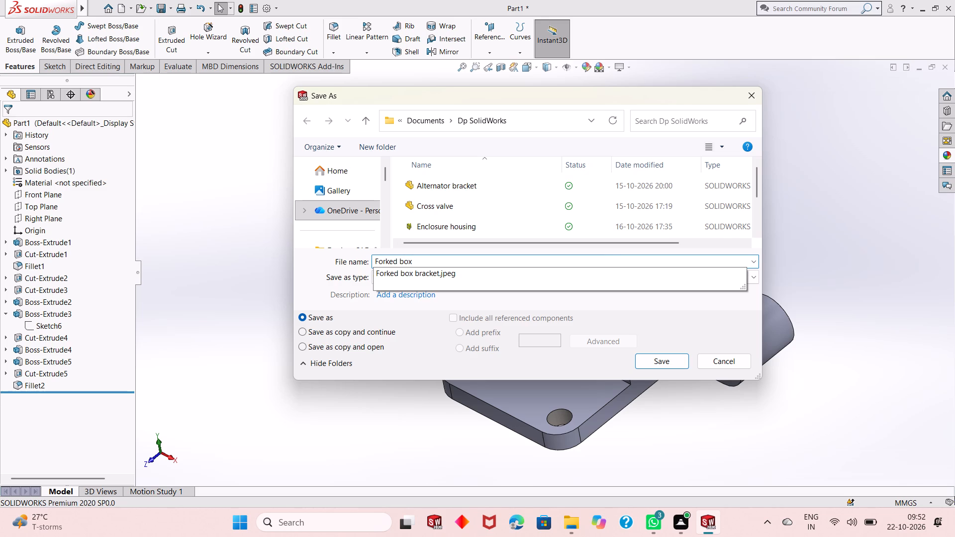
type("br")
type("acket")
left_click(651, 362)
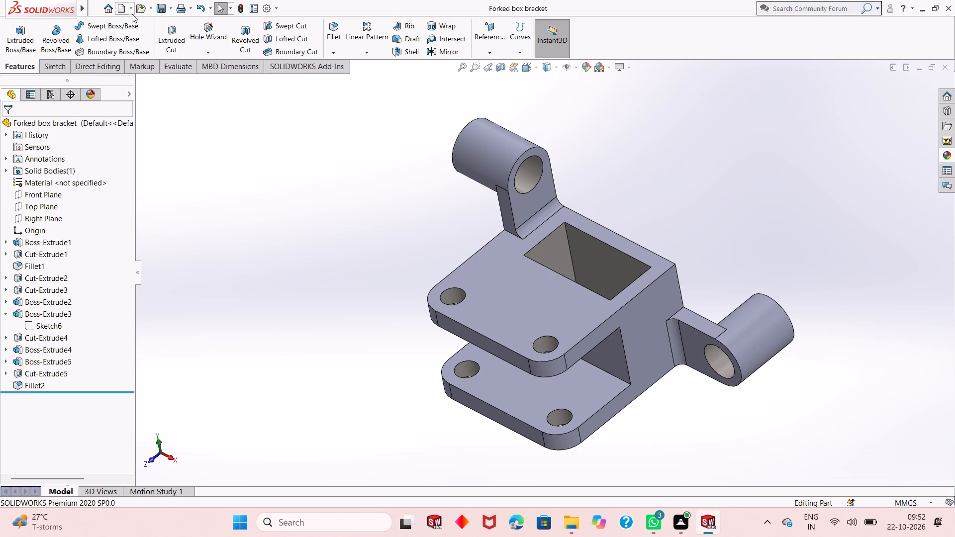
Save a PDF copy of the part as "Forked box bracket" in the Dp SolidWorks folder.
left_click(172, 6)
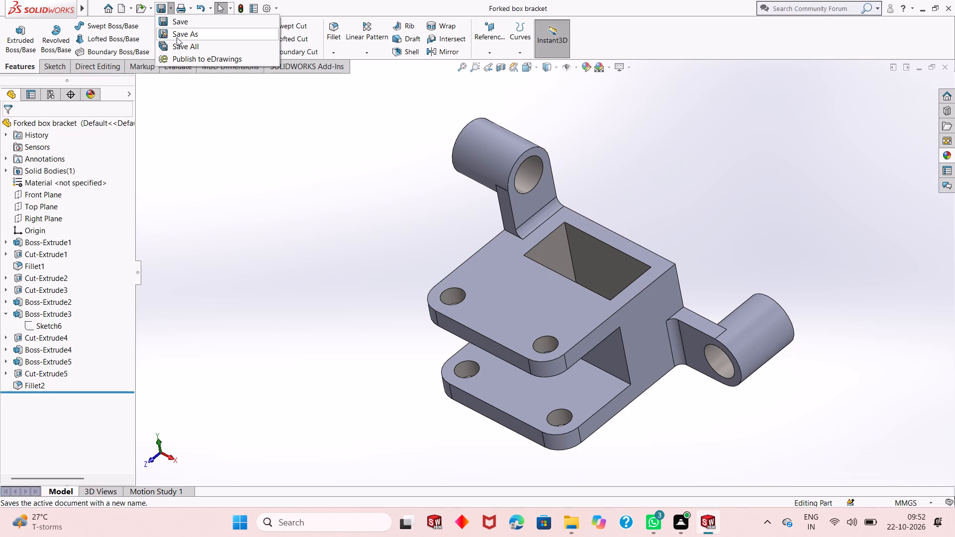
left_click(177, 37)
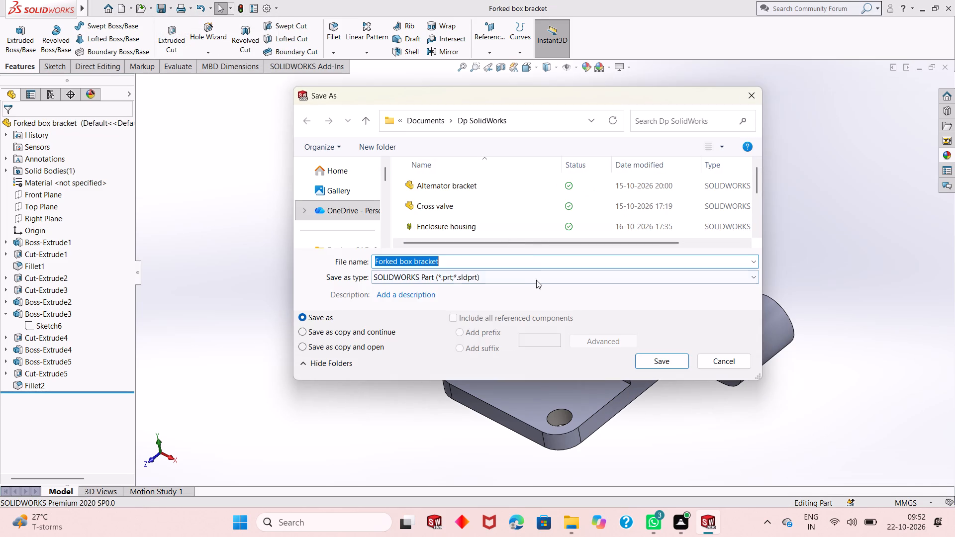
left_click(510, 271)
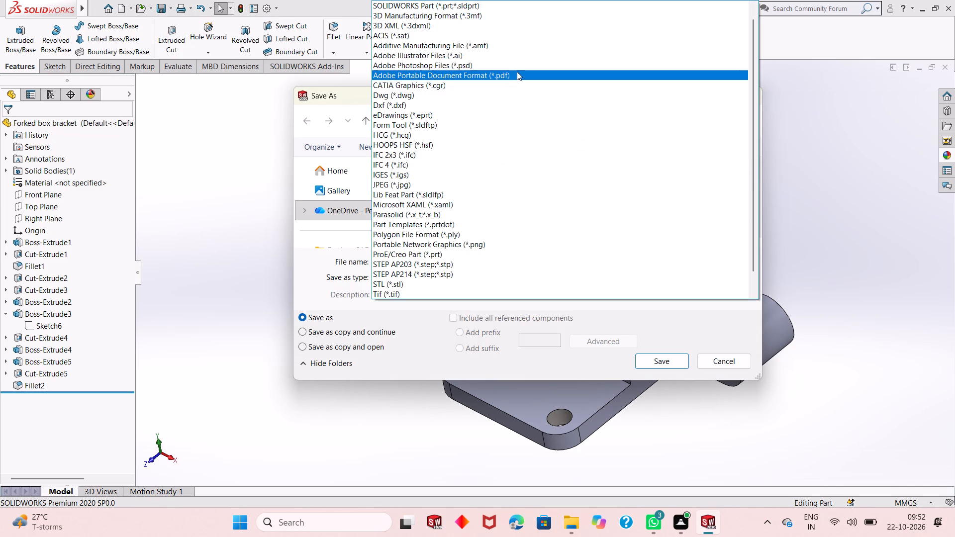
left_click(517, 76)
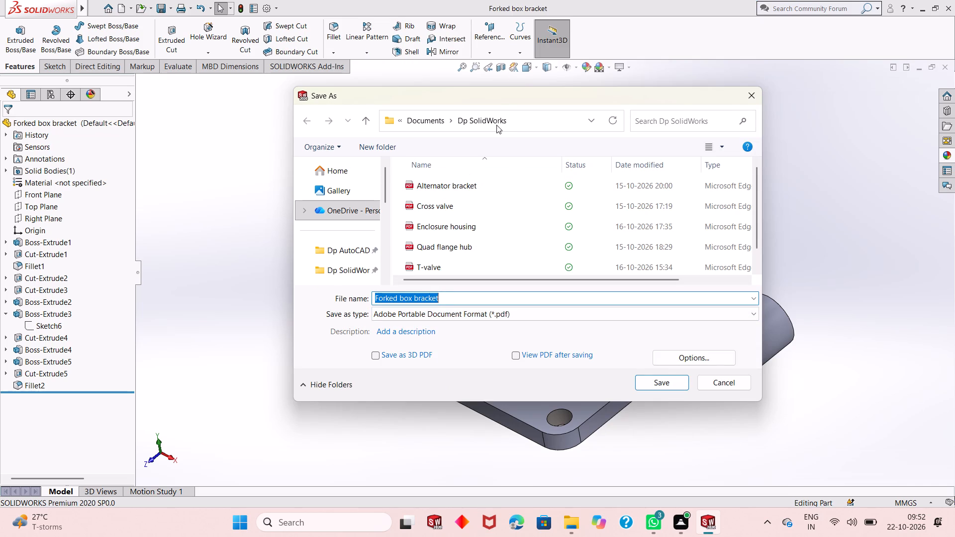
left_click(661, 384)
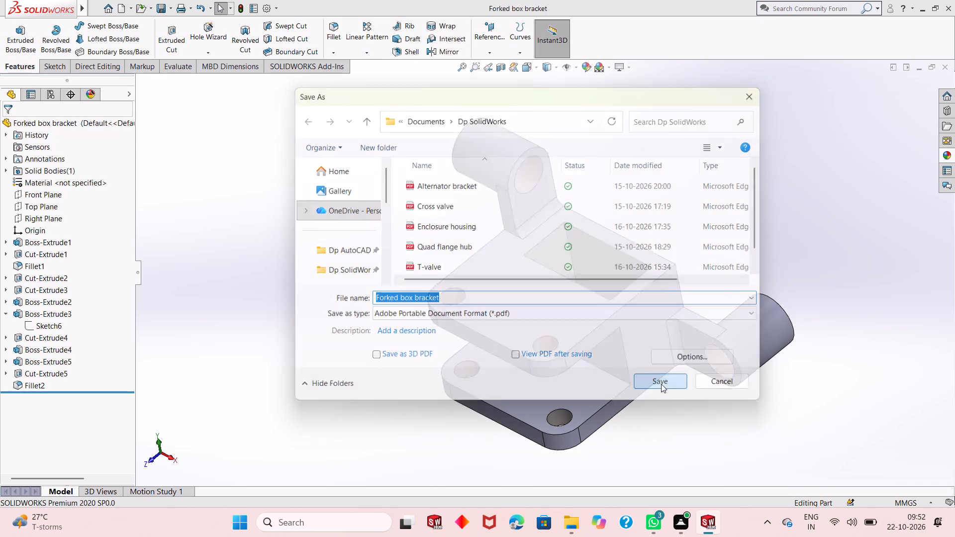